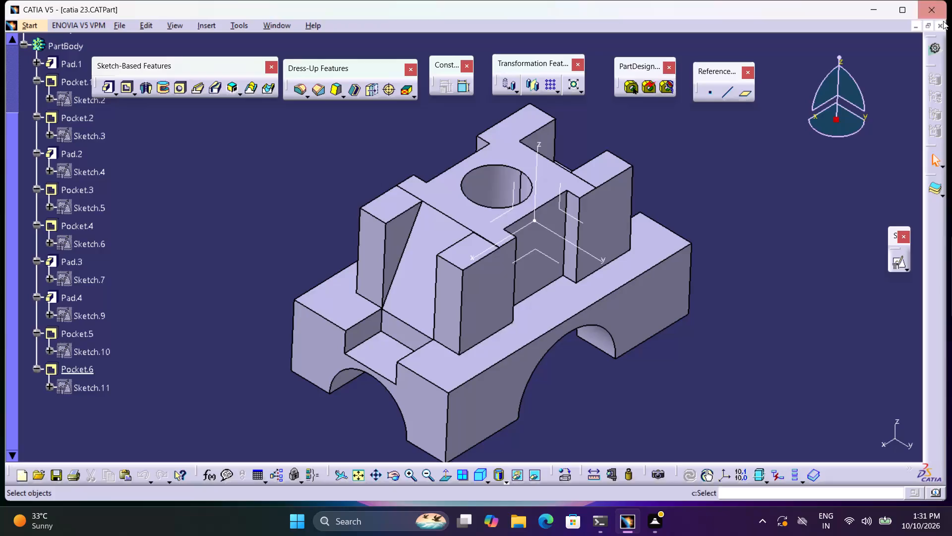
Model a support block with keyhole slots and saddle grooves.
Close the catia 23 part document.
left_click(943, 21)
Create a new Part Design part named catia 24, without hybrid design or a geometrical set.
left_click(5, 27)
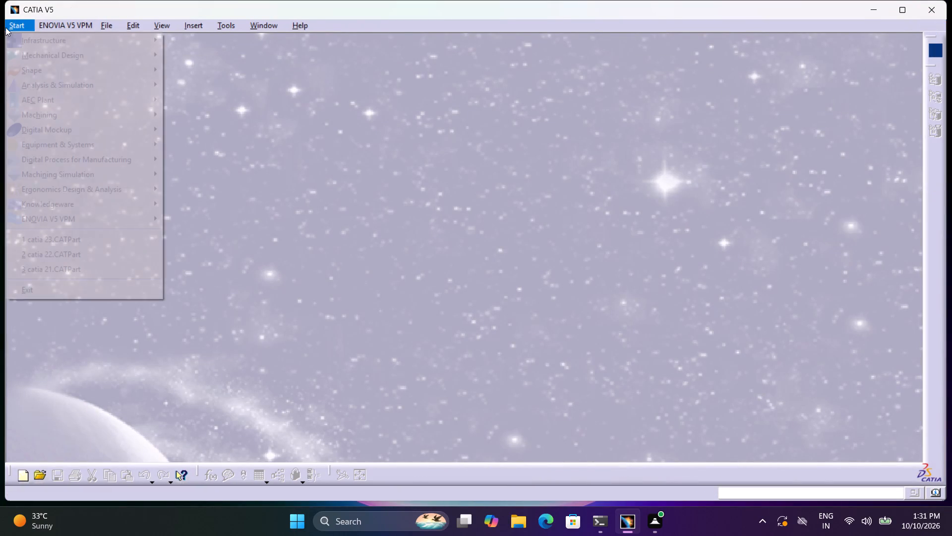
left_click(33, 51)
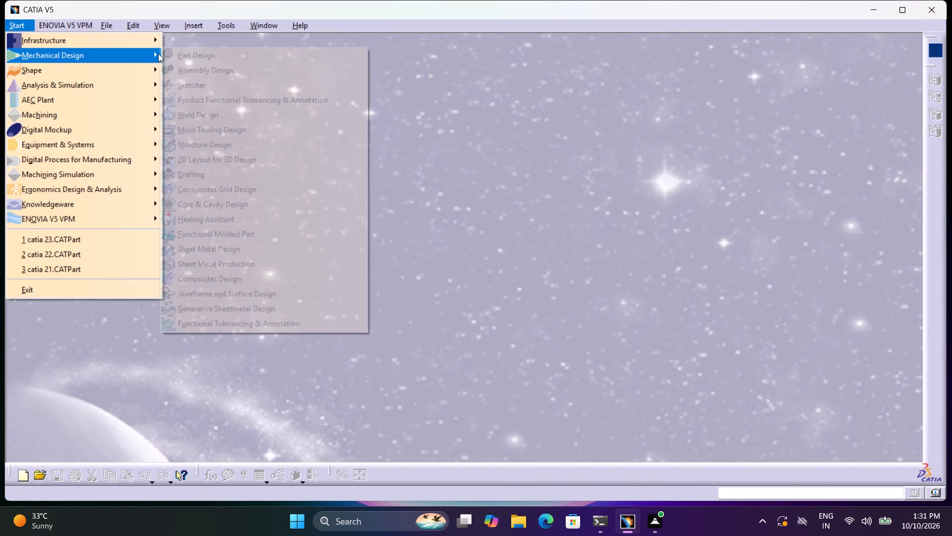
left_click(166, 57)
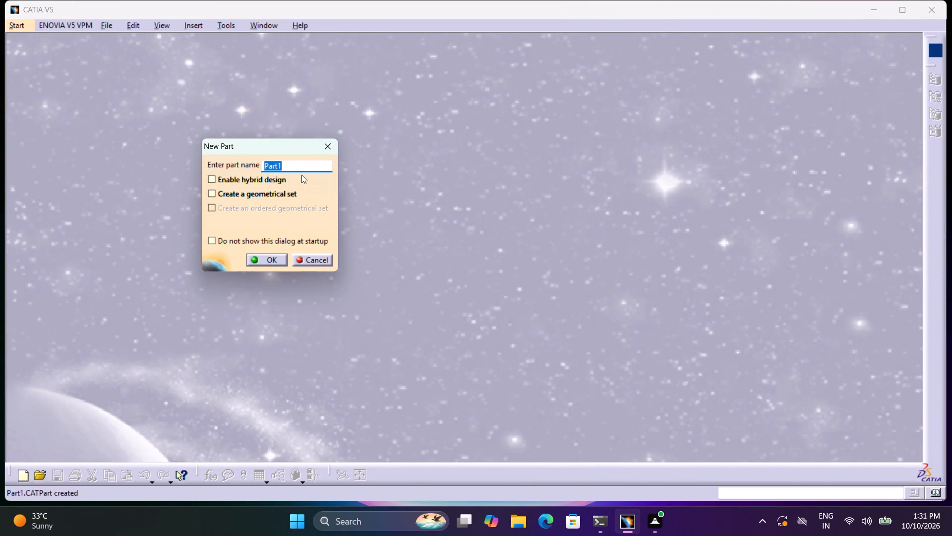
key("ctrl+v")
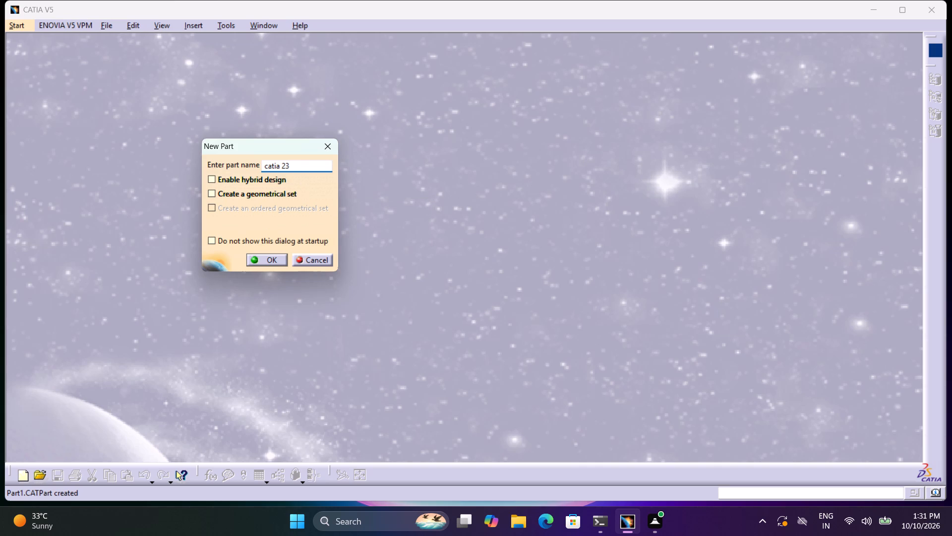
key("BackSpace")
key("4")
left_click(265, 257)
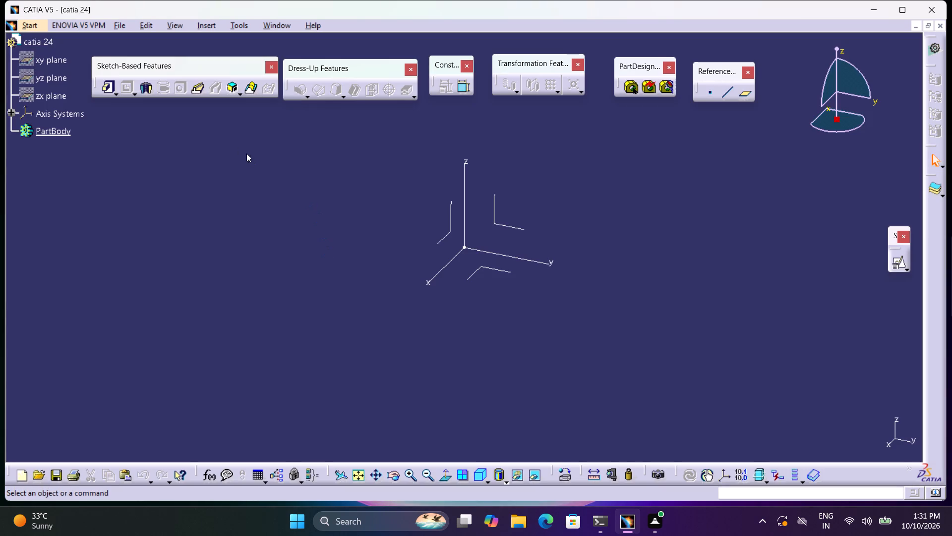
Open a positioned sketch on the ZX plane with the axes swapped and the H direction reversed.
left_click(483, 477)
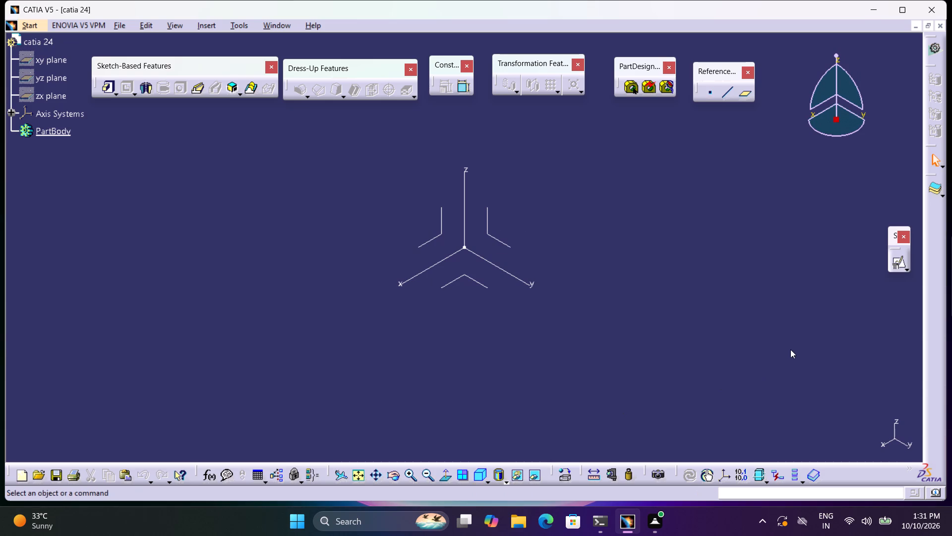
left_click(900, 262)
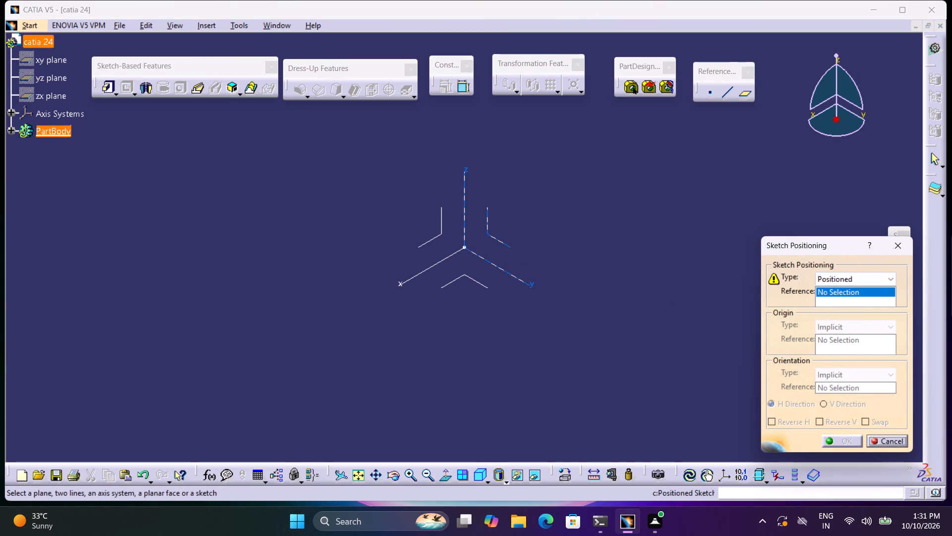
left_click(434, 237)
left_click(863, 420)
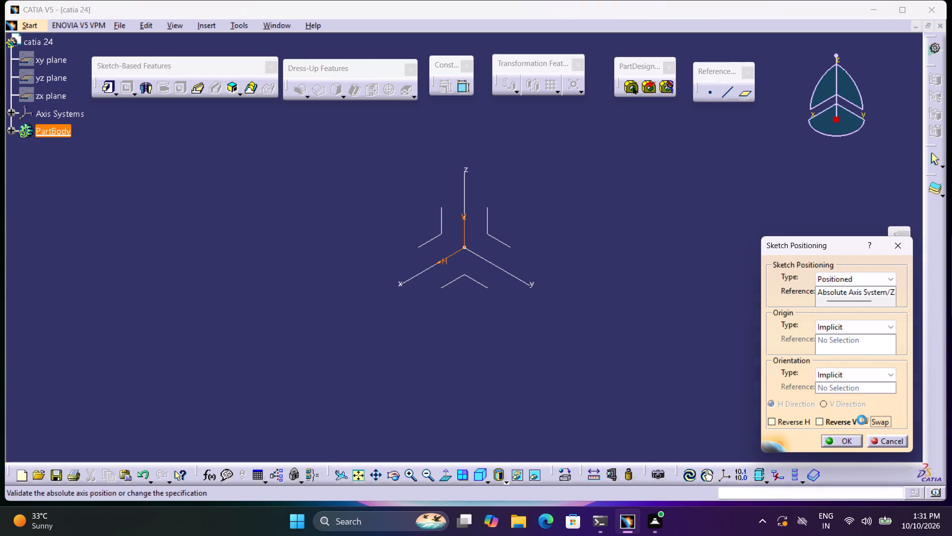
left_click(806, 420)
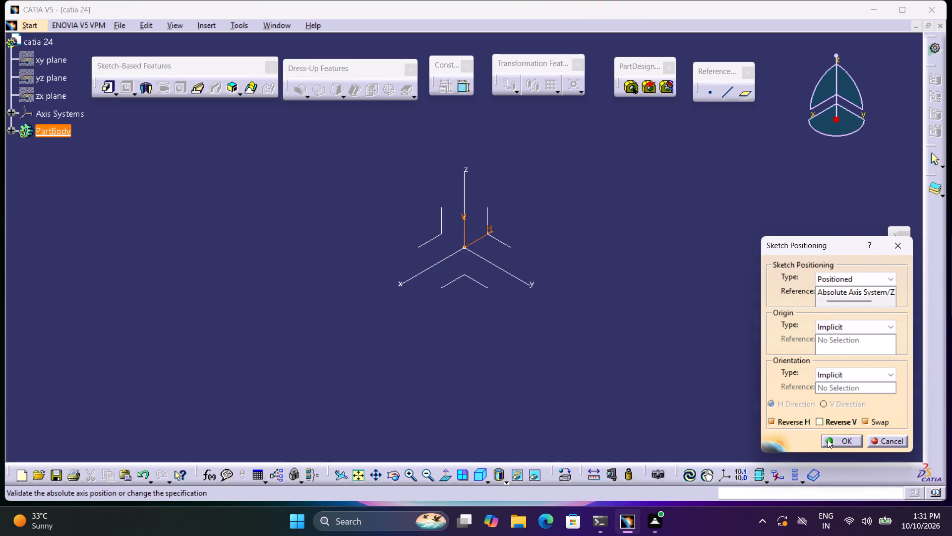
left_click(828, 440)
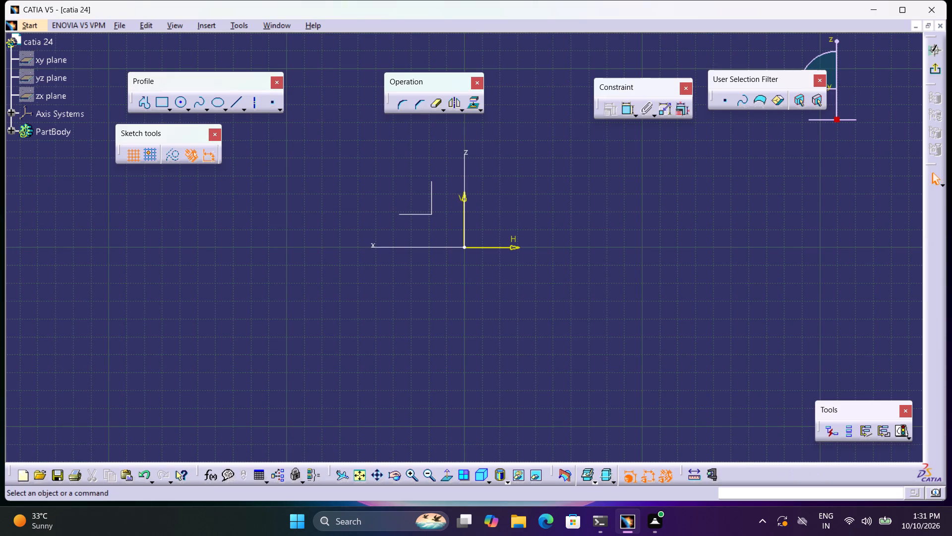
Sketch the left flange's end about 3.2 mm down, its underside about 31.8 mm to the V axis, and a drop to the origin.
middle_click_drag(494, 335, 492, 336)
right_click(511, 367)
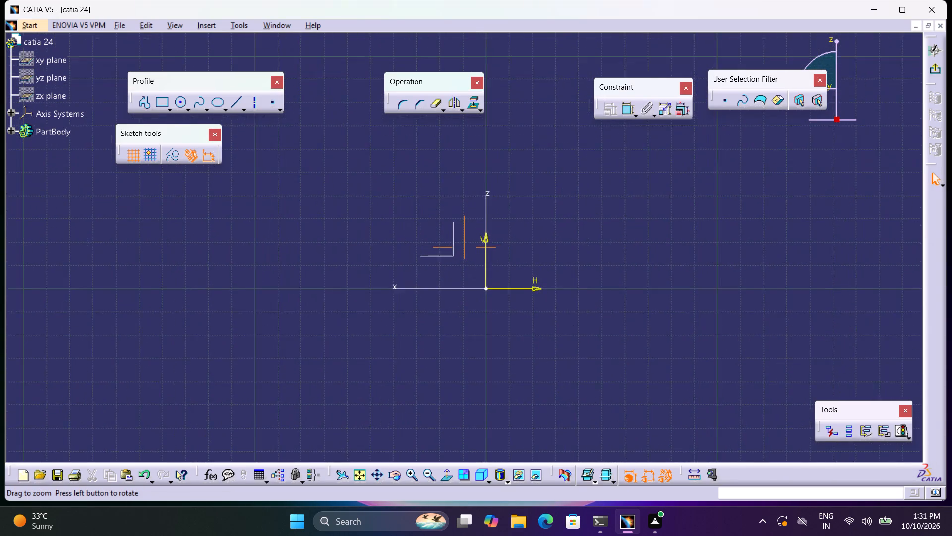
middle_click_drag(492, 336, 486, 285)
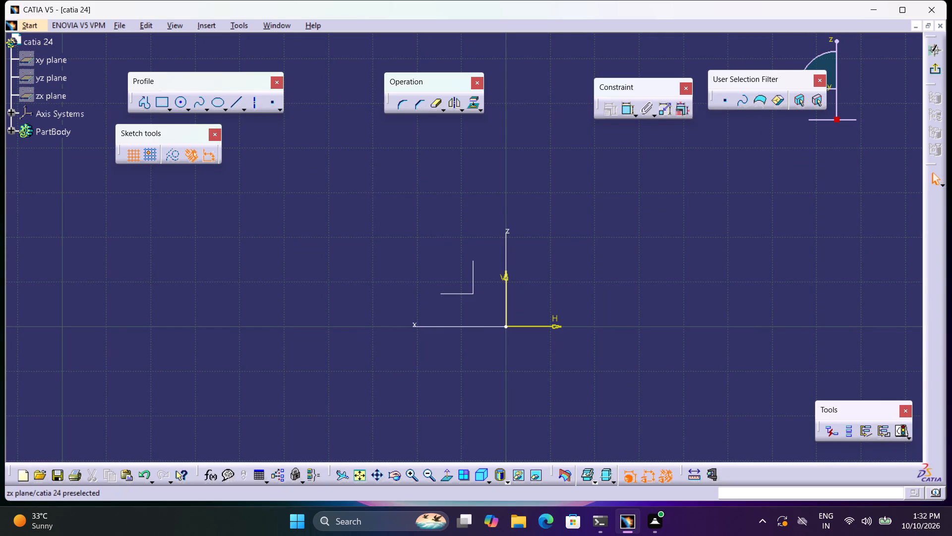
left_click(142, 103)
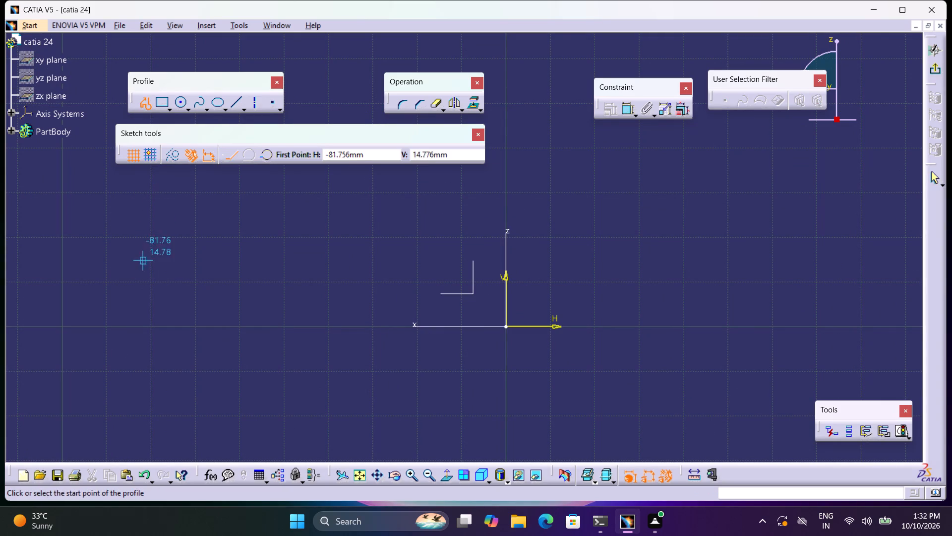
left_click(366, 298)
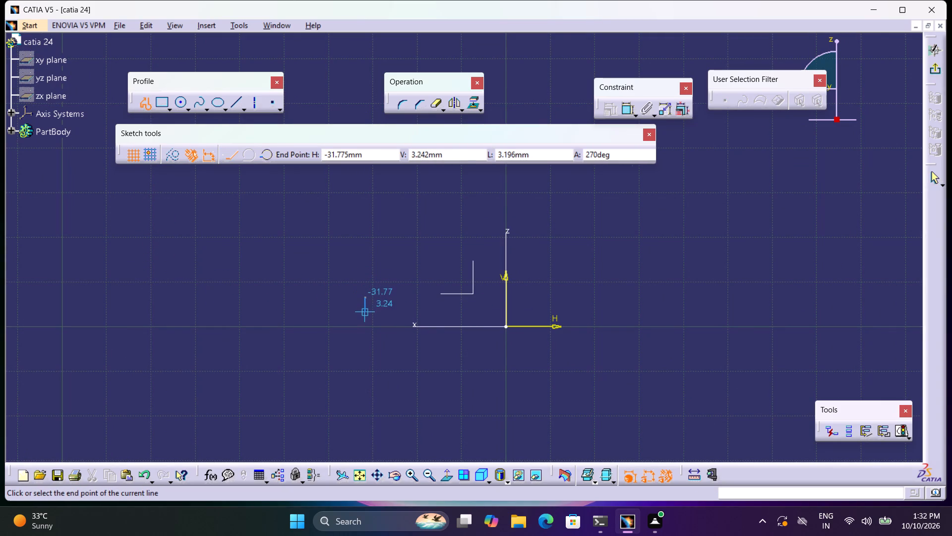
left_click(363, 312)
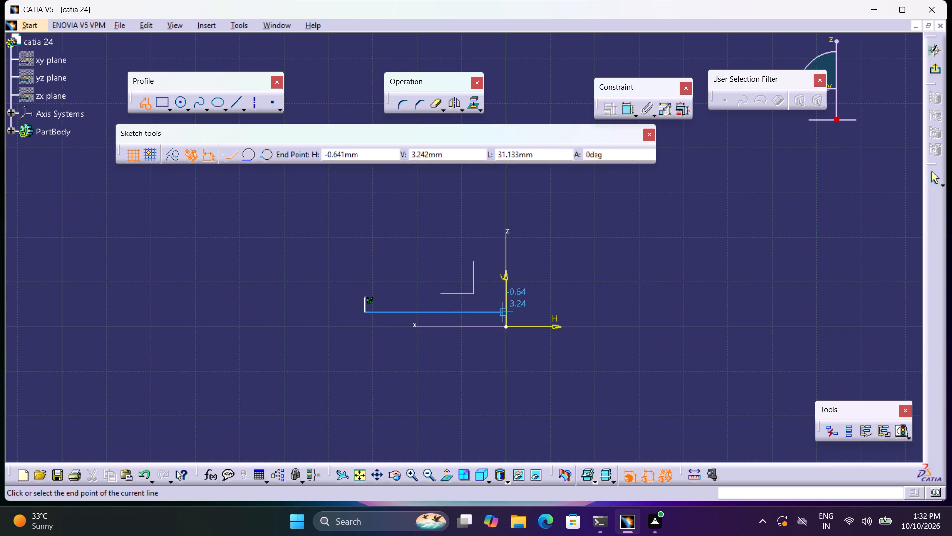
left_click(507, 312)
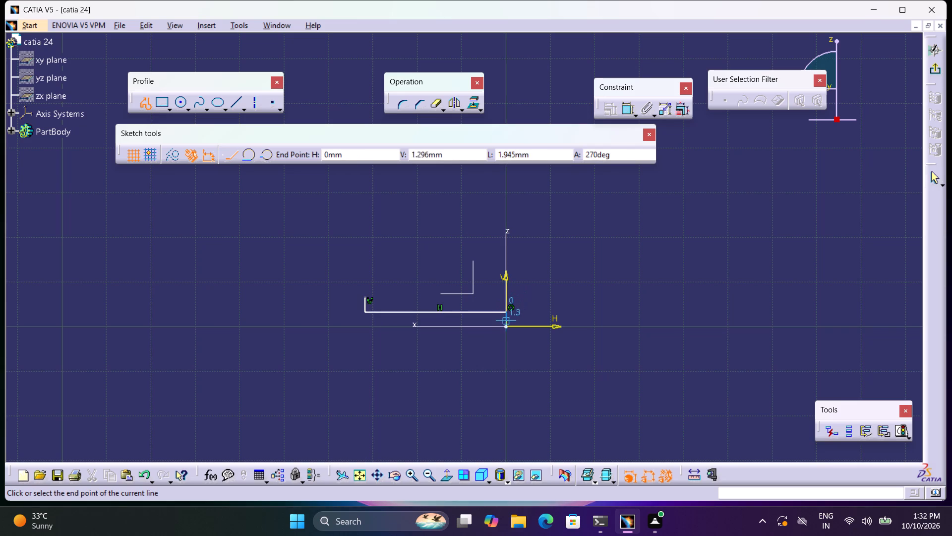
left_click(507, 327)
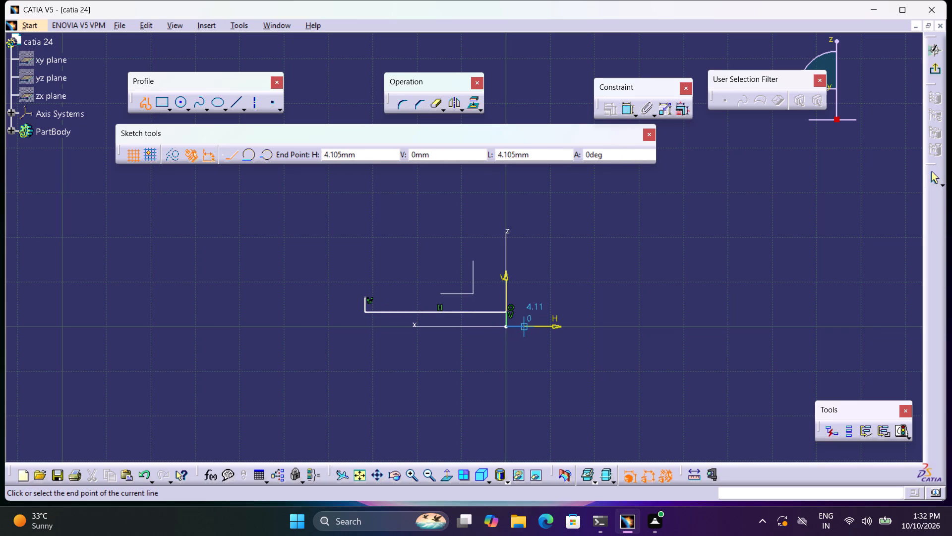
Continue the profile along the H axis with two feet about 4 mm wide around a recess about 19.5 mm wide and 8.9 mm high.
left_click(525, 327)
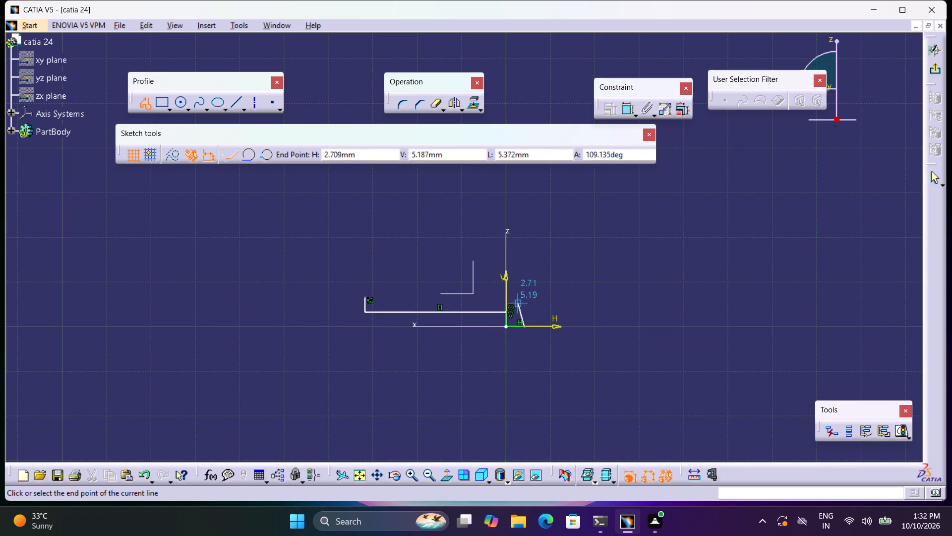
left_click(524, 286)
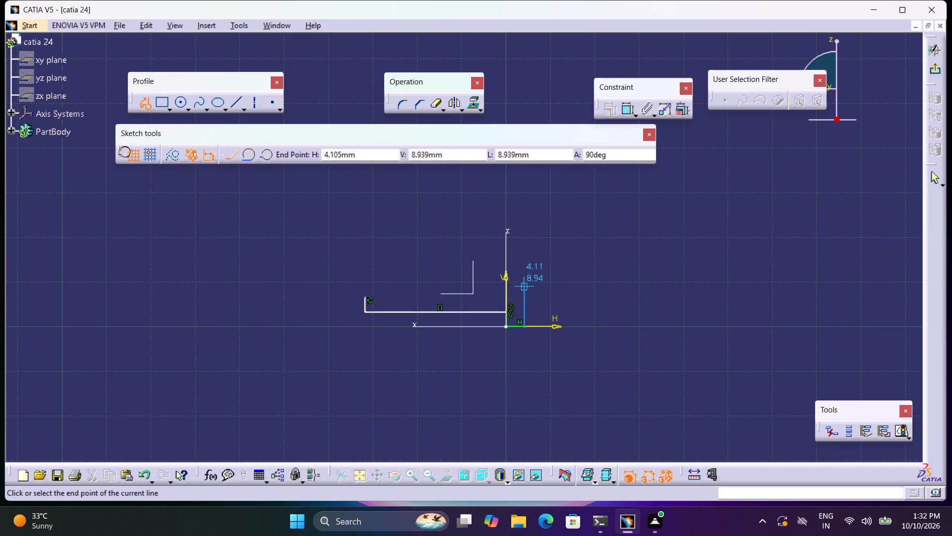
left_click(611, 286)
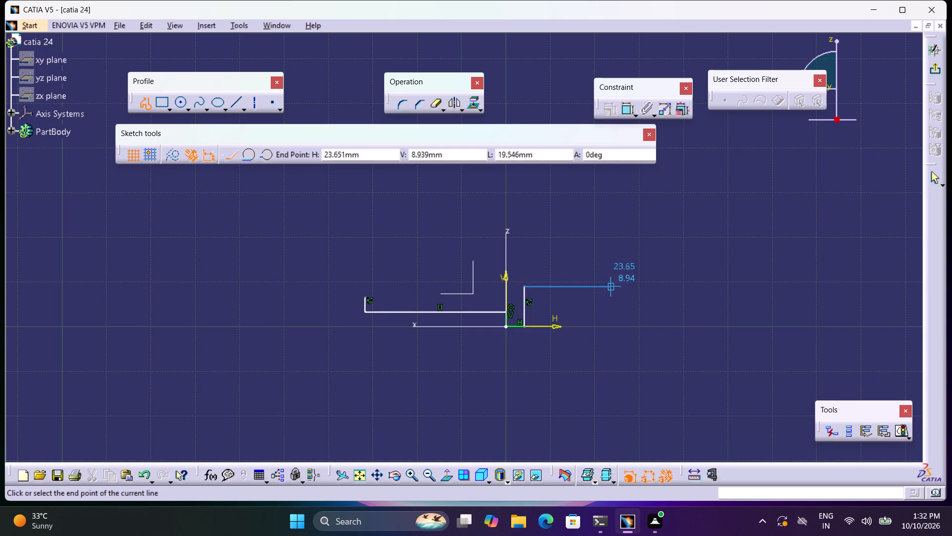
left_click(610, 324)
left_click(627, 326)
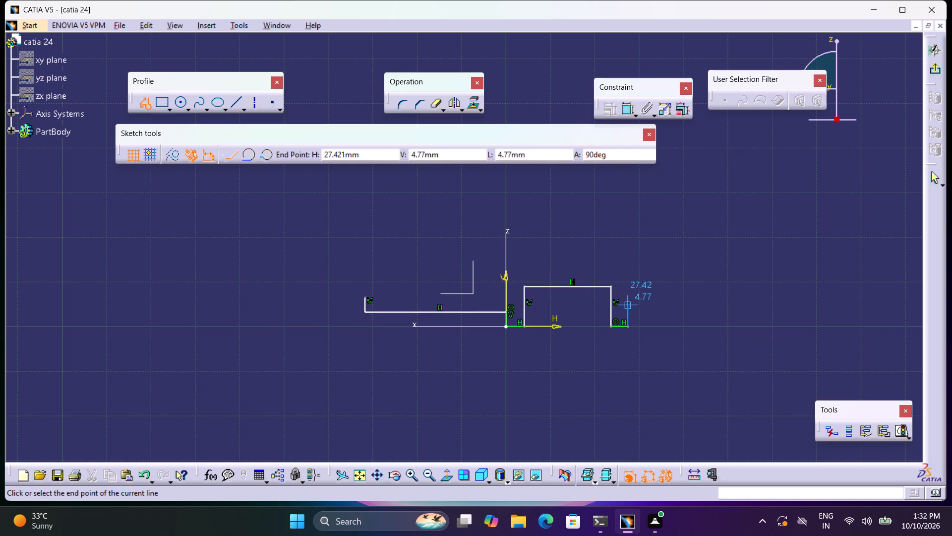
Sketch the right flange: about 4.8 mm up, 29.6 mm outward, 6.1 mm up, and 16 mm back inward.
left_click(626, 304)
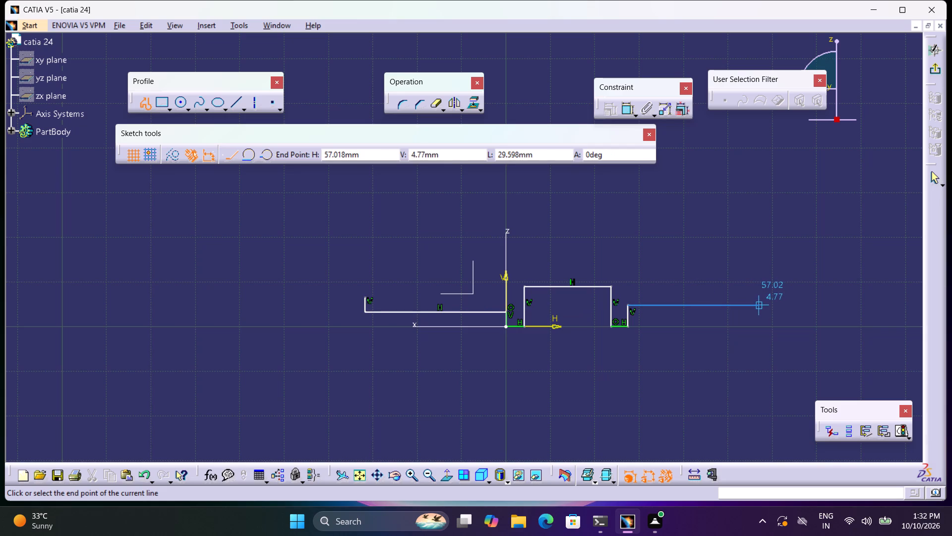
left_click(758, 304)
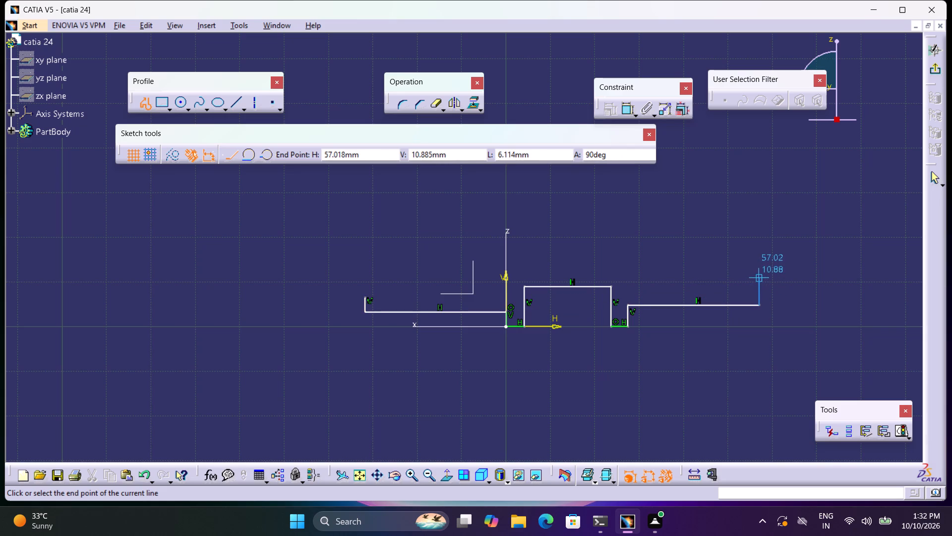
left_click(758, 277)
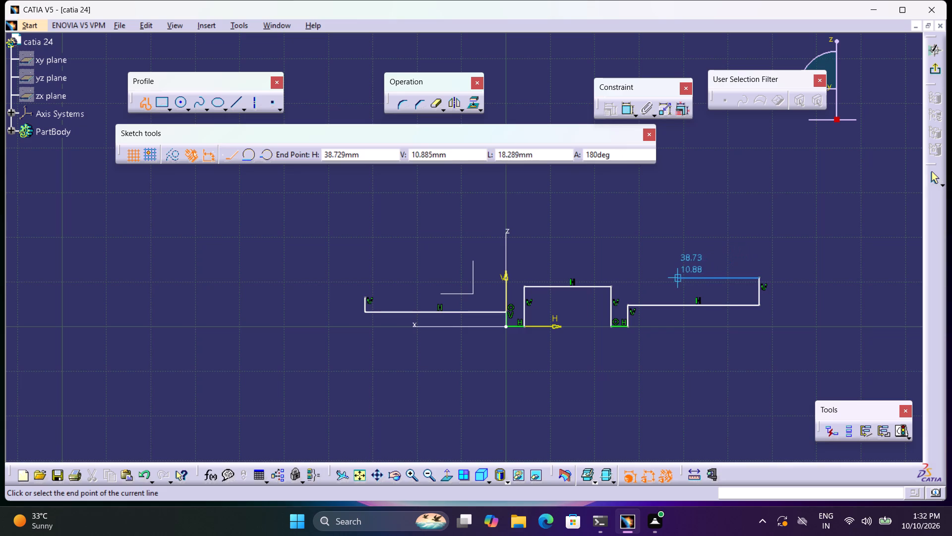
left_click(689, 276)
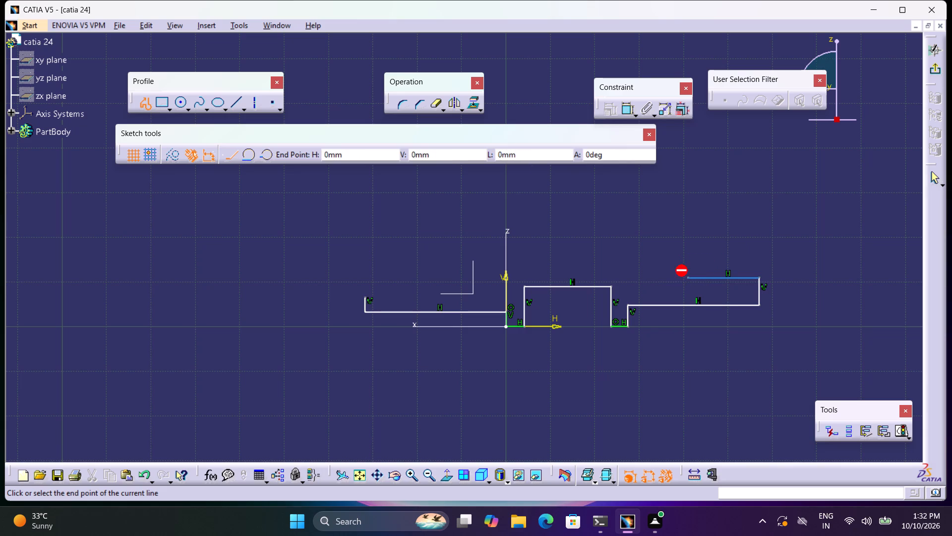
Sketch the body's right side about 18.6 mm up, a 3.8 mm ledge, an inward slope and a 15.4 mm top edge, ending the profile there.
left_click(688, 196)
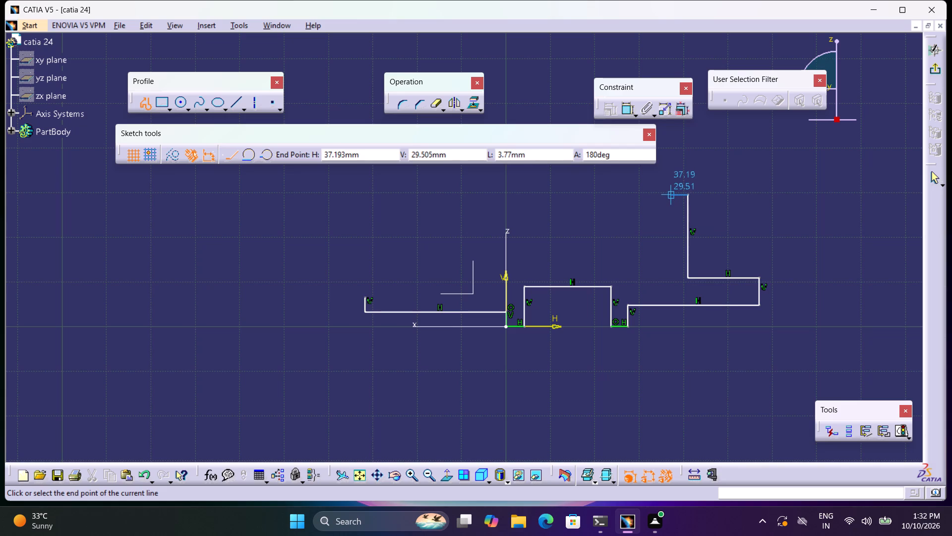
left_click(670, 194)
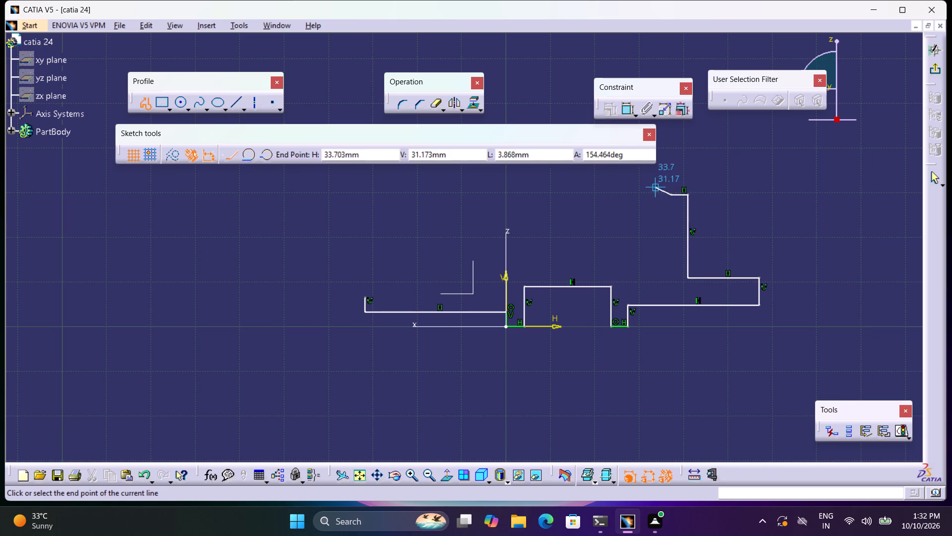
left_click(651, 185)
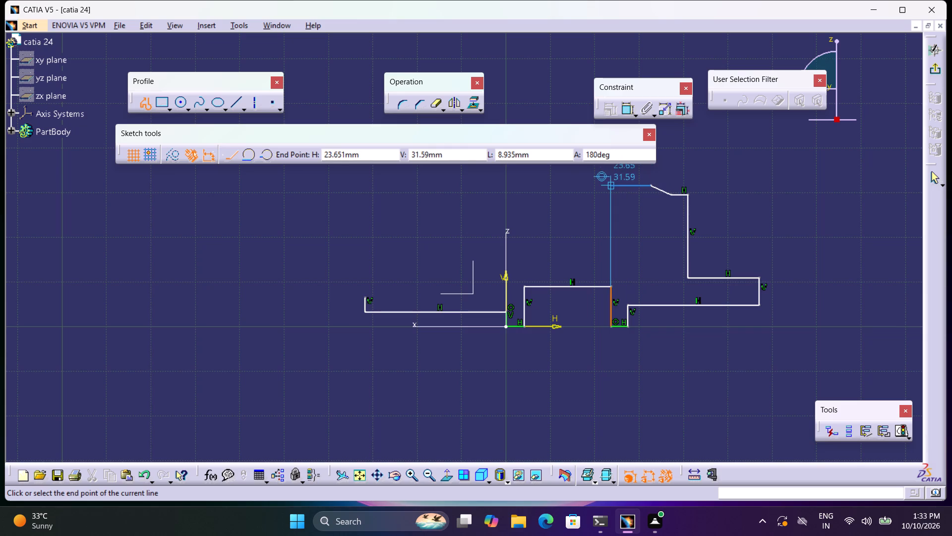
left_click(583, 189)
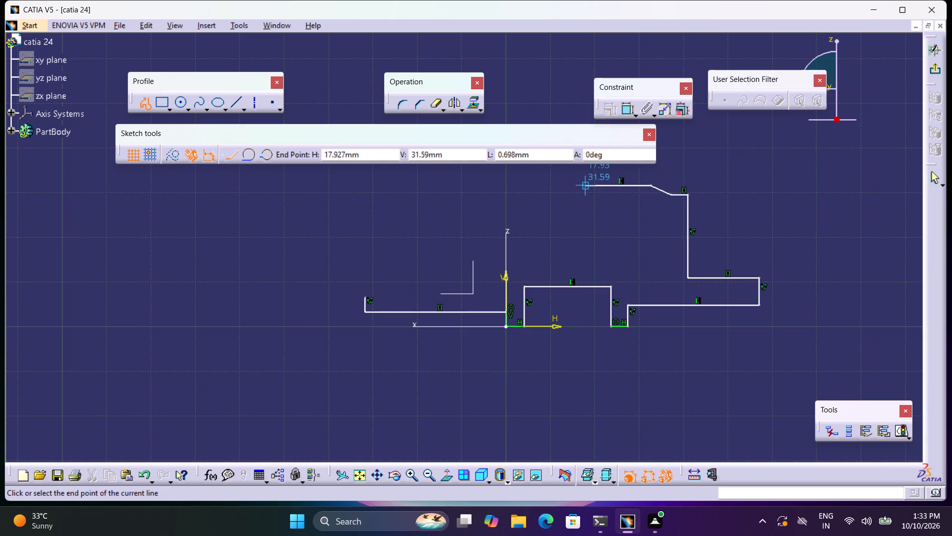
left_click(141, 103)
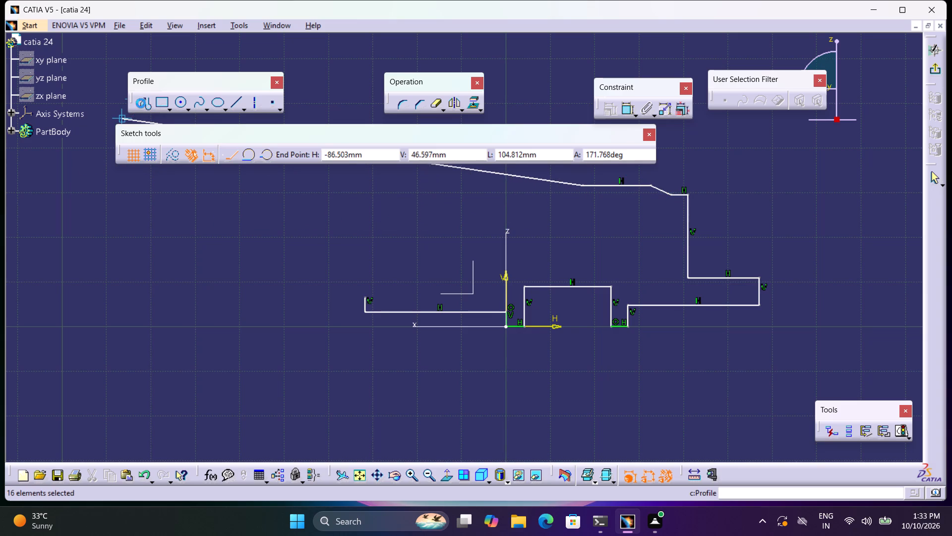
Sketch the left side from the flange's open end: about 27.4 mm inward, 23.1 mm up, a 6.4 mm slope, and a top edge ending before the right one.
left_click(141, 103)
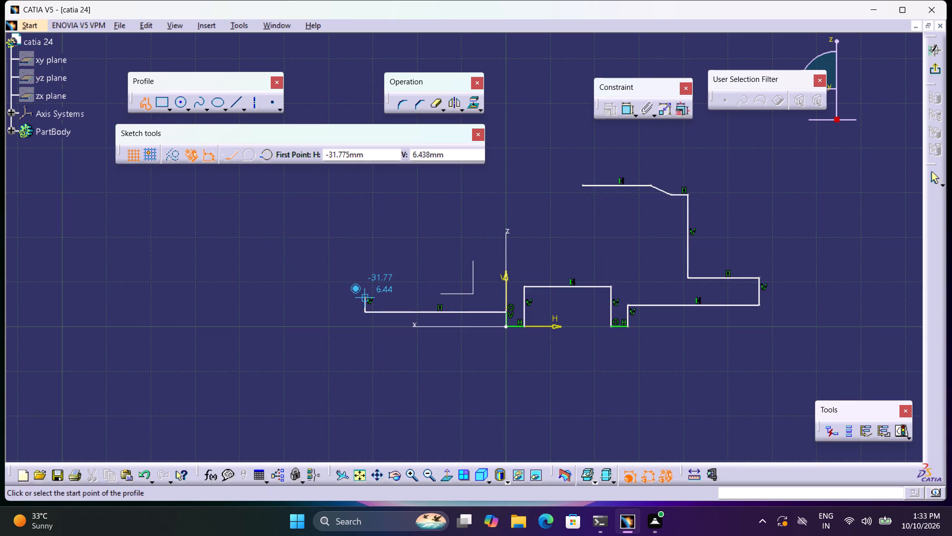
left_click(364, 298)
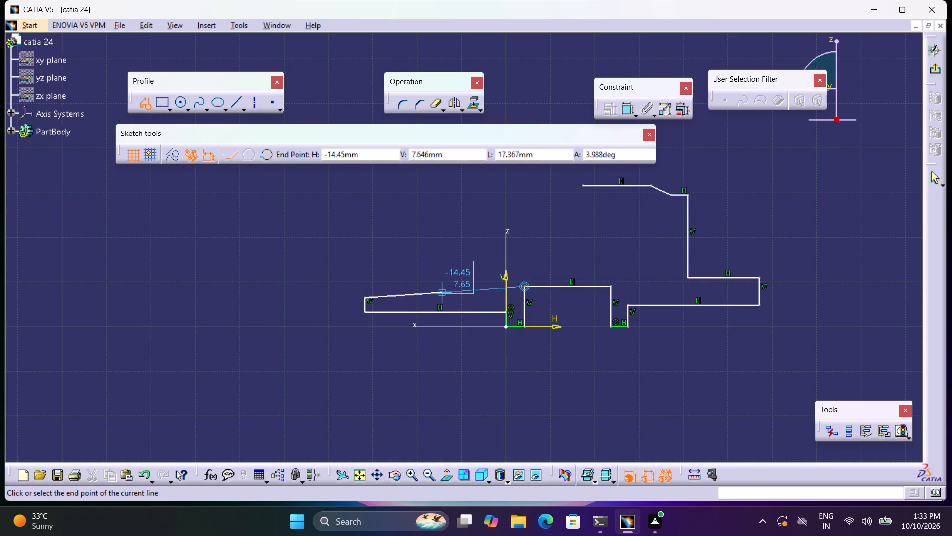
left_click(488, 296)
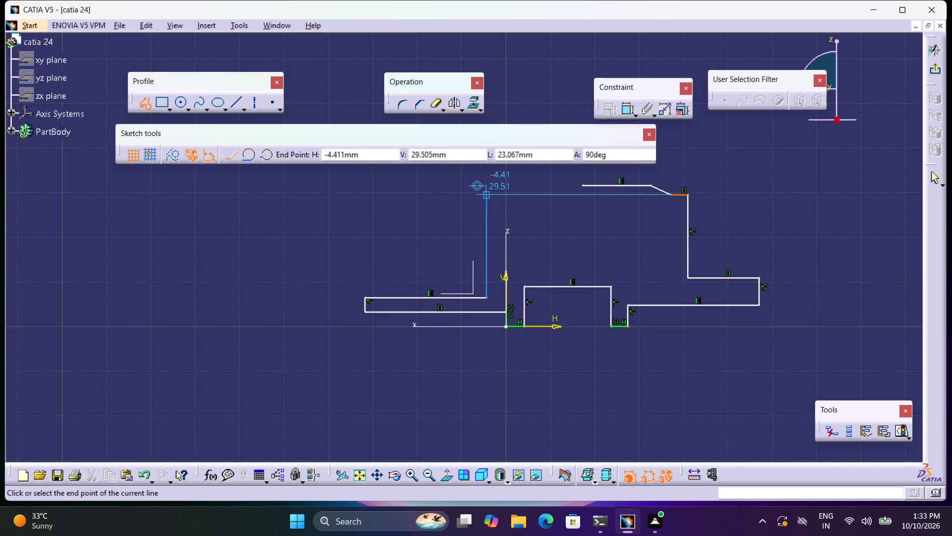
left_click(486, 195)
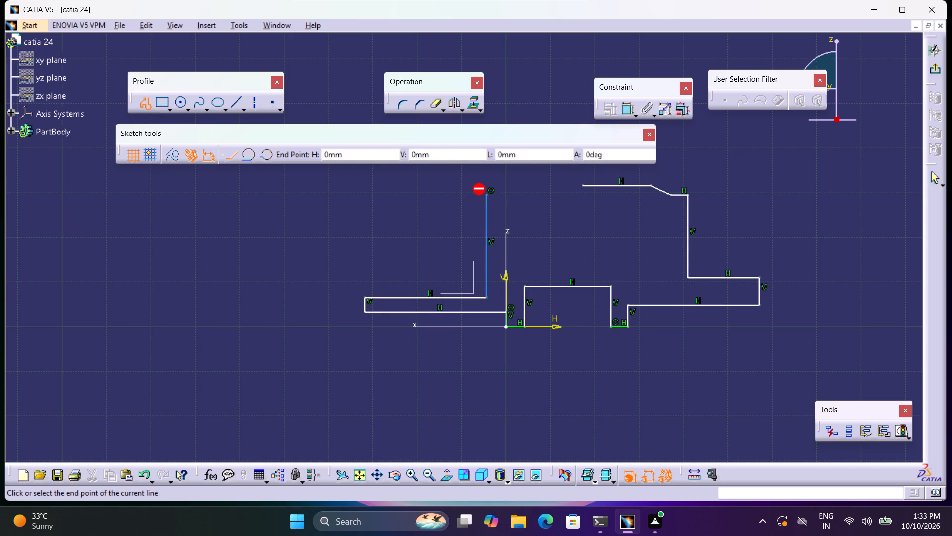
left_click(514, 187)
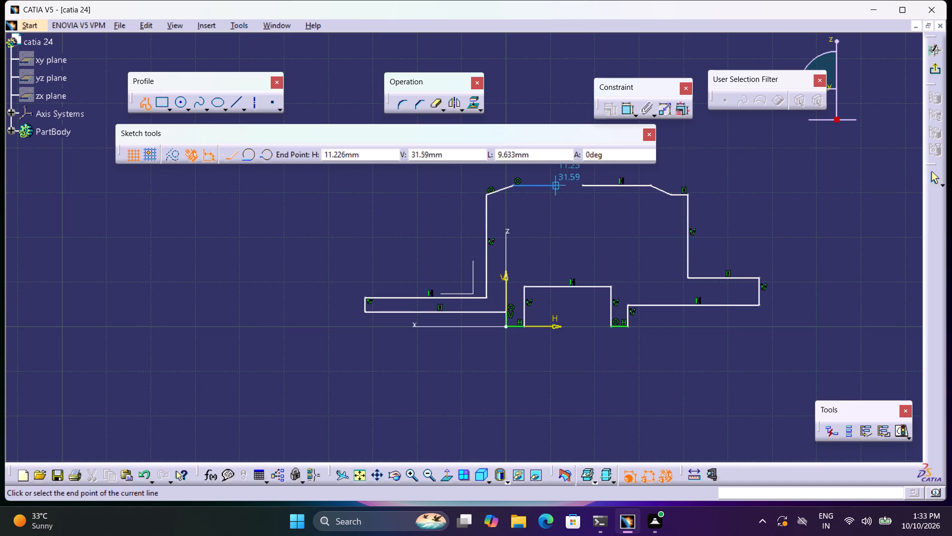
left_click(564, 184)
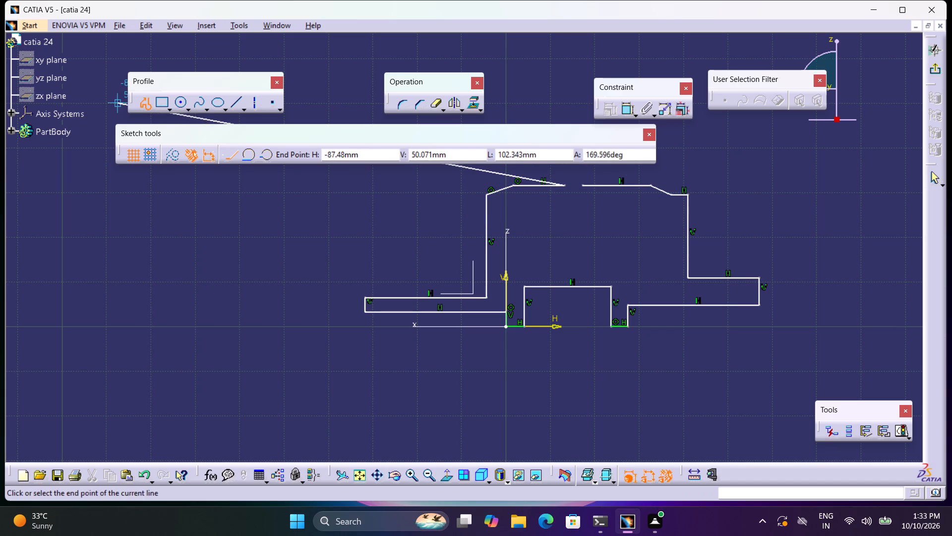
left_click(140, 105)
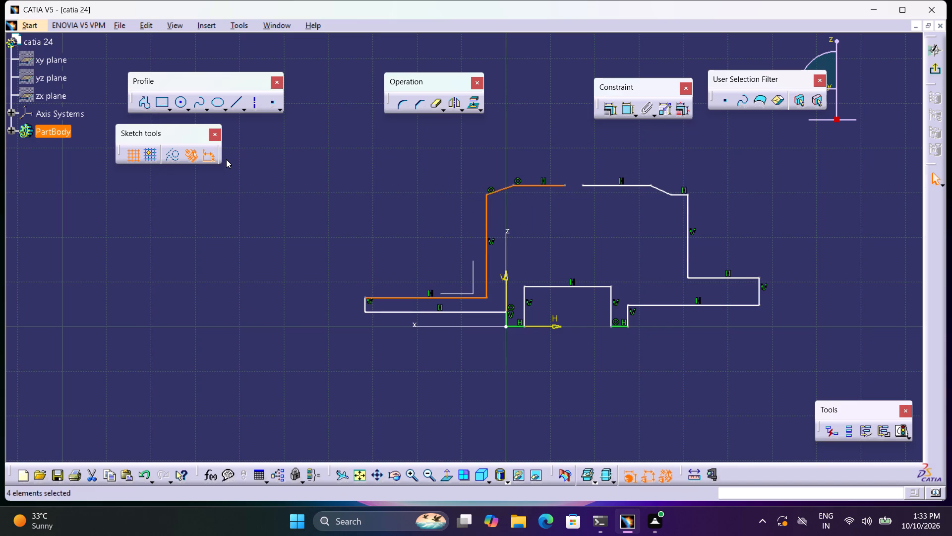
left_click(638, 129)
Dimension the length of the left flange's underside and set it to 25 mm.
double_click(626, 109)
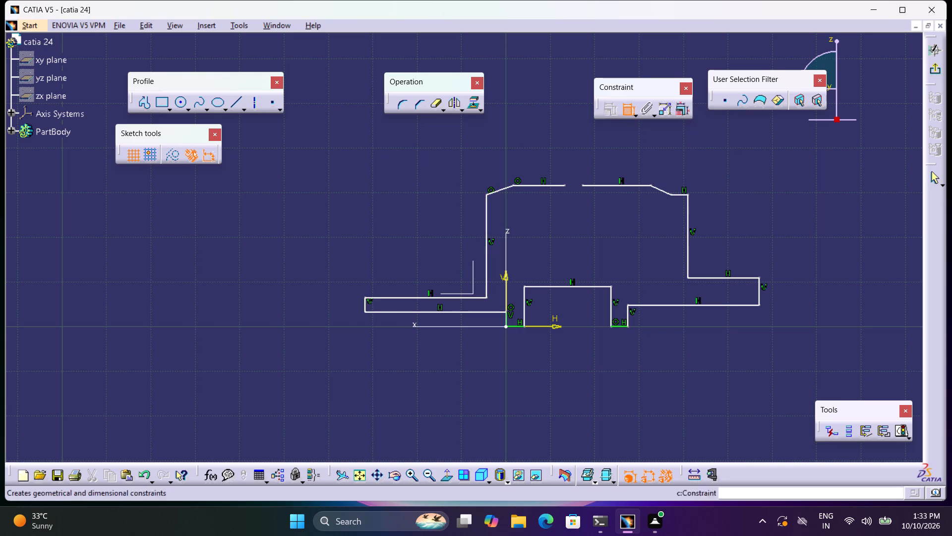
left_click(419, 311)
left_click(439, 367)
double_click(437, 359)
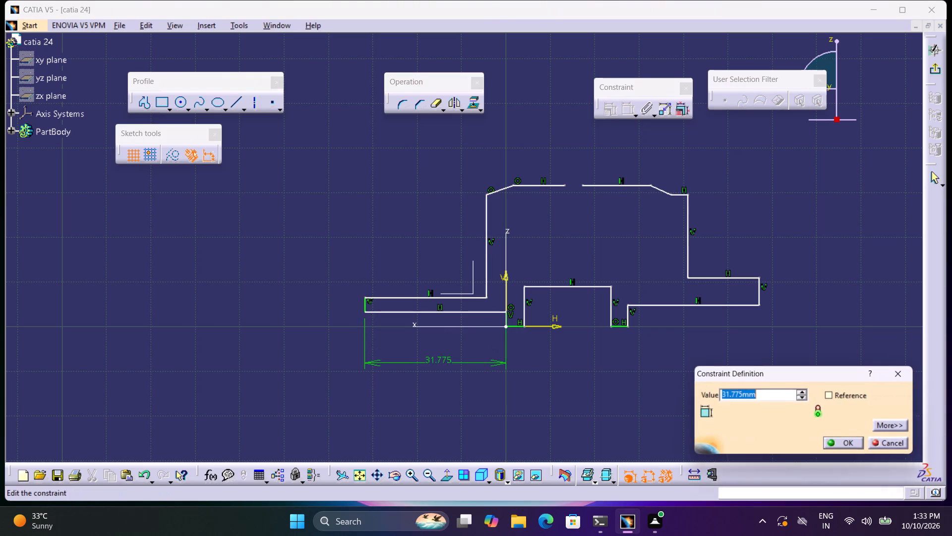
key("2")
key("5")
key("Return")
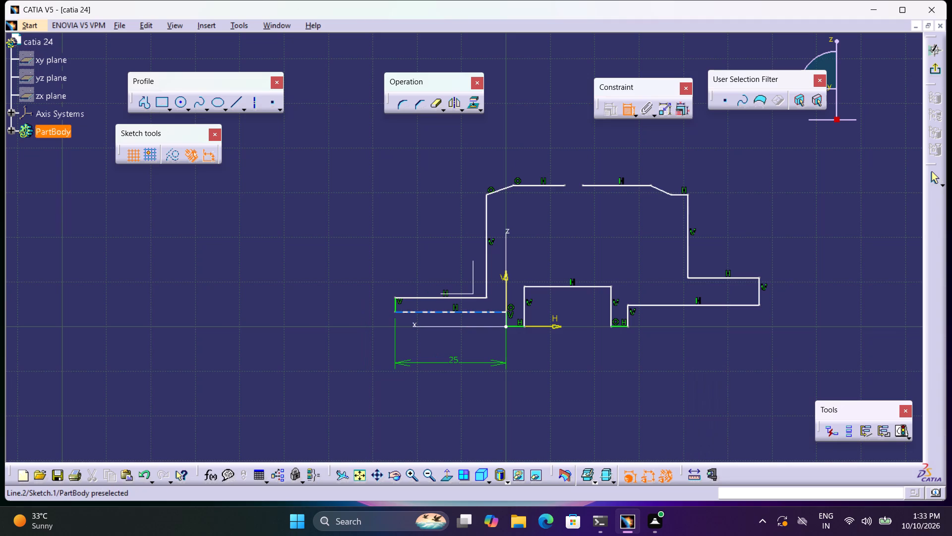
Dimension the left flange's vertical end and set its thickness to 10 mm.
left_click(396, 302)
left_click(371, 300)
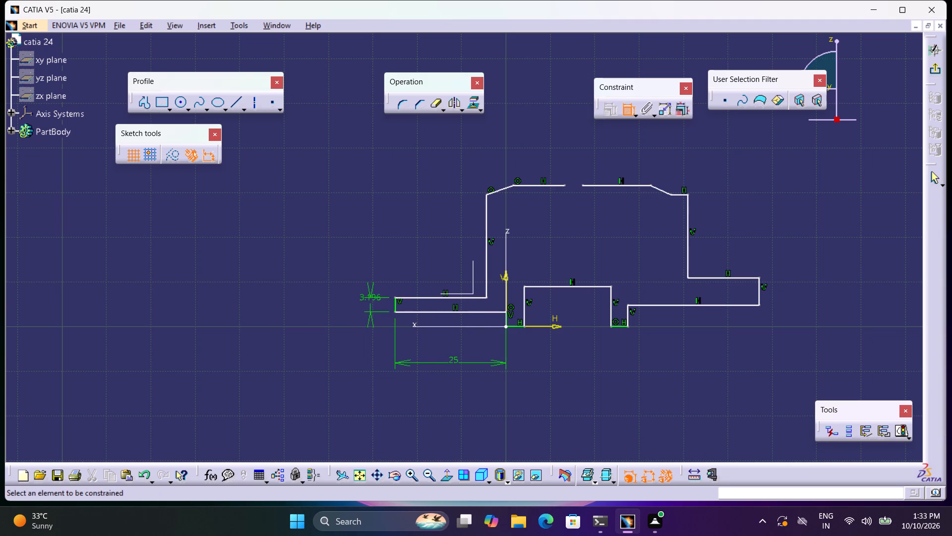
double_click(372, 300)
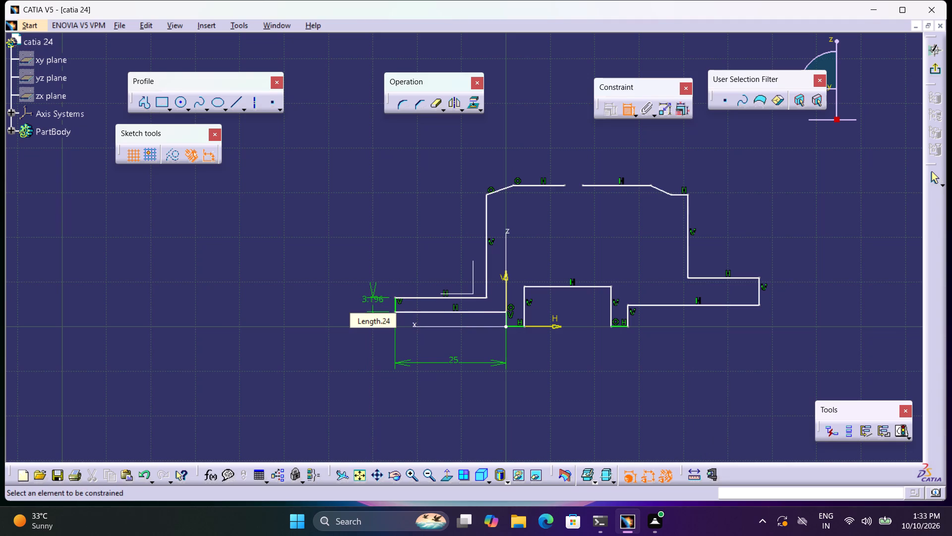
double_click(373, 299)
type("10")
key("Return")
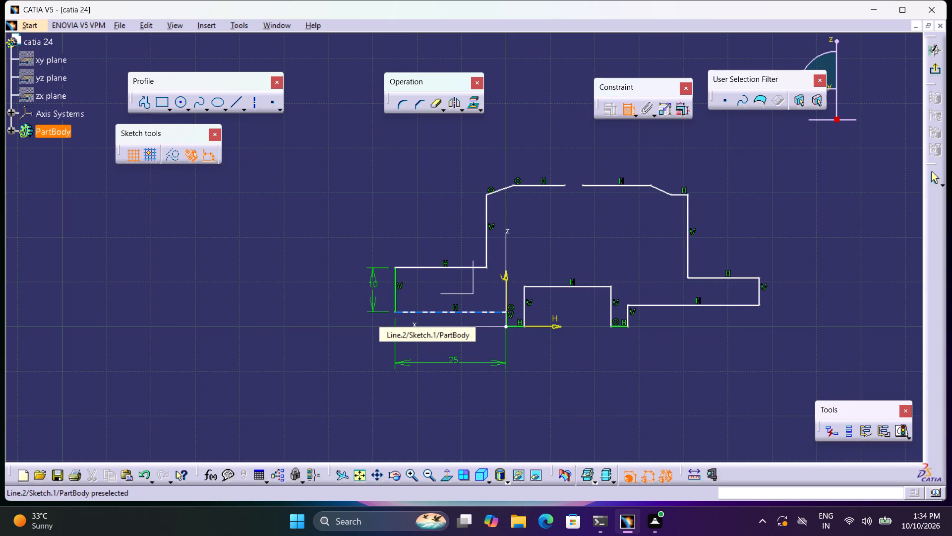
Dimension the left flange's underside from the bottom line on the H axis and set the offset to 10 mm.
left_click(507, 317)
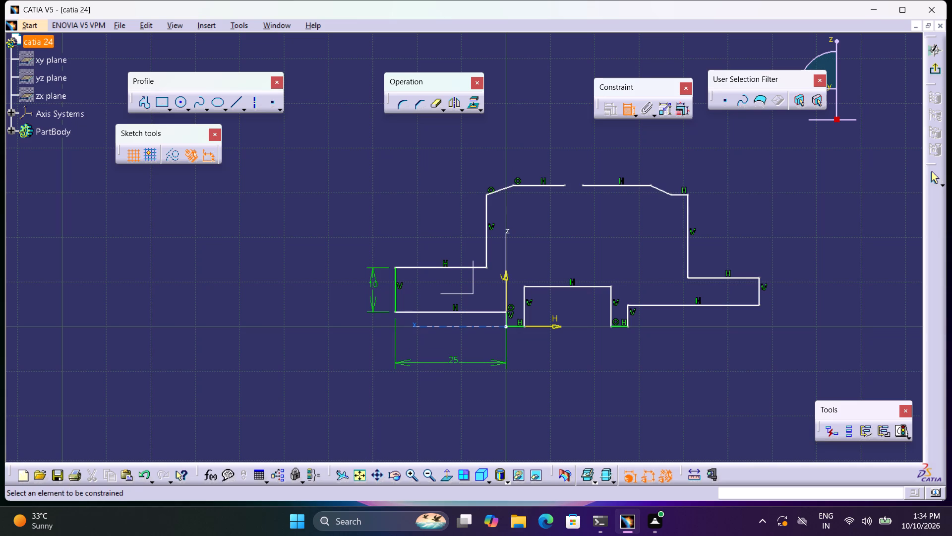
left_click(527, 314)
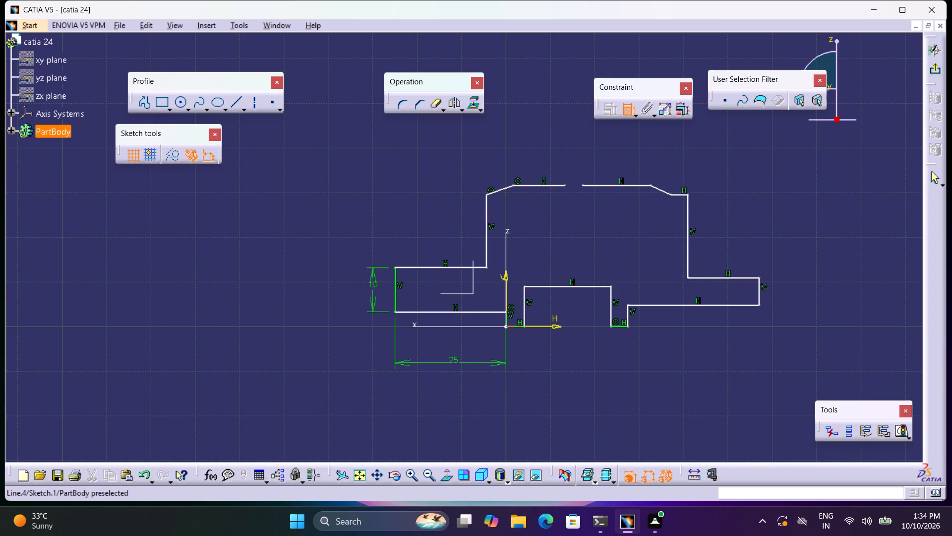
left_click(492, 312)
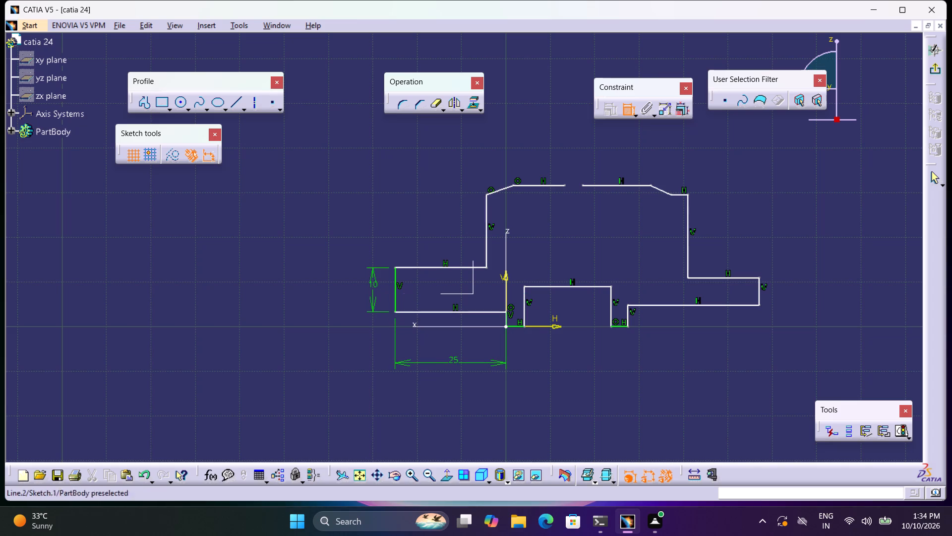
left_click(494, 328)
triple_click(367, 329)
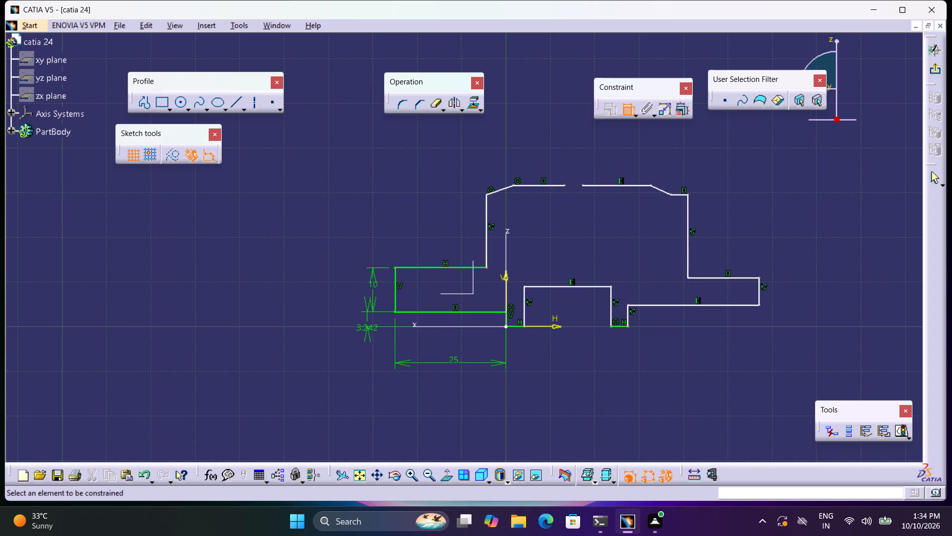
double_click(367, 329)
key("1")
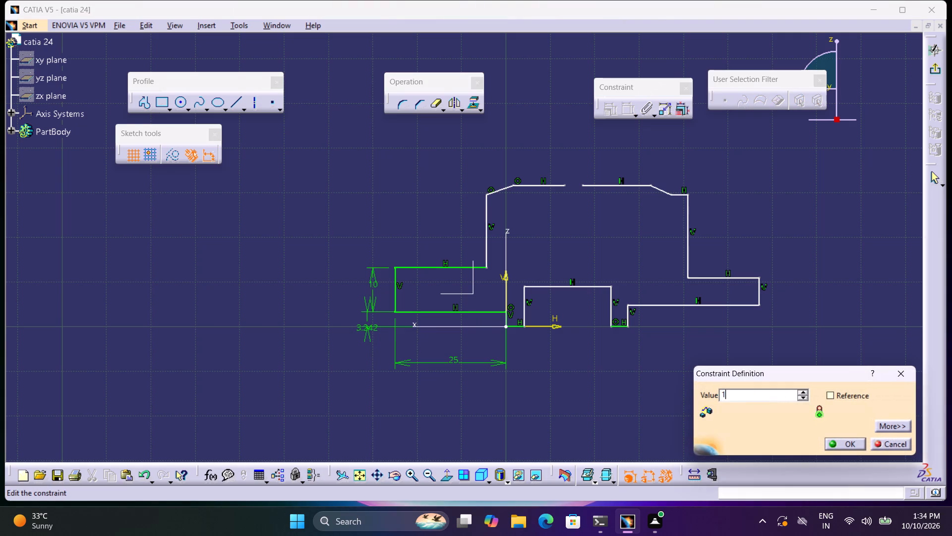
key("0")
key("Return")
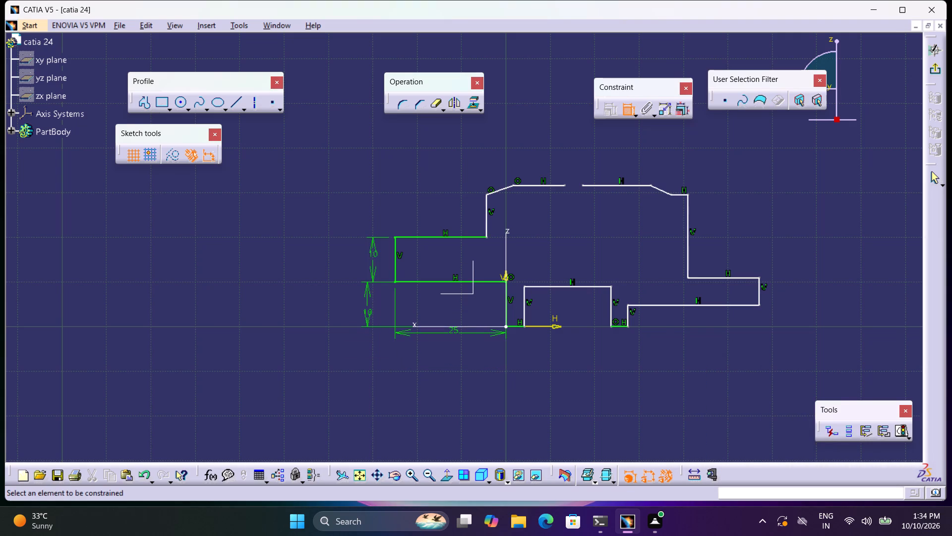
Dimension the vertical side of the central recess and set its height to 20 mm.
middle_click_drag(526, 350, 428, 359)
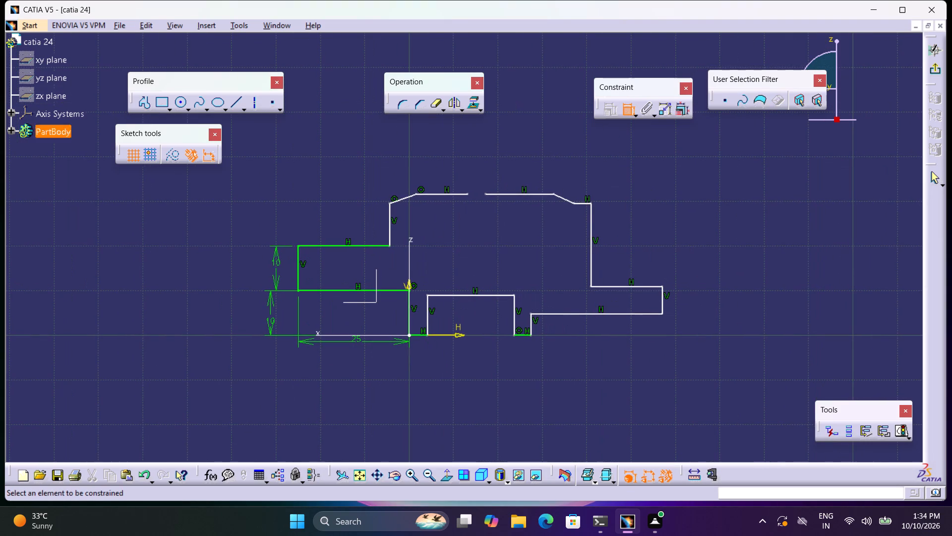
left_click(425, 319)
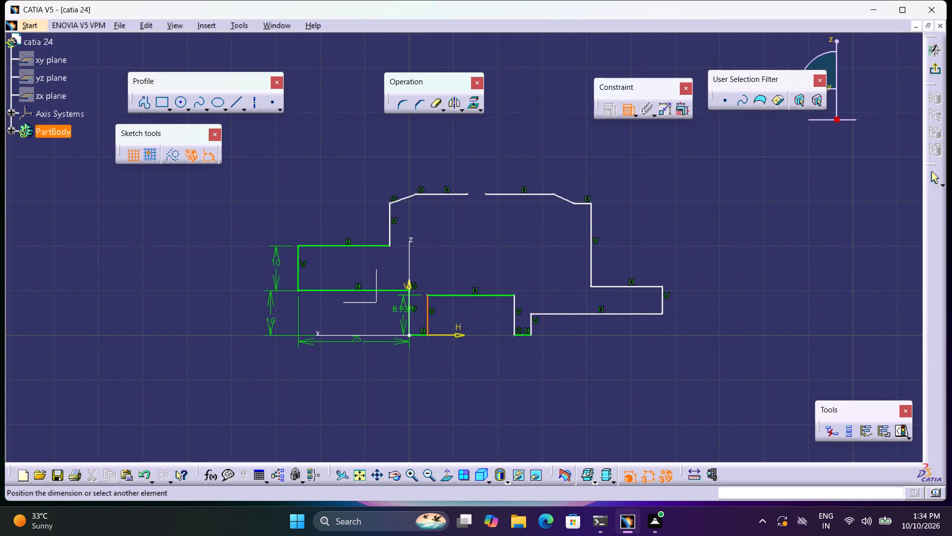
left_click(207, 351)
double_click(205, 346)
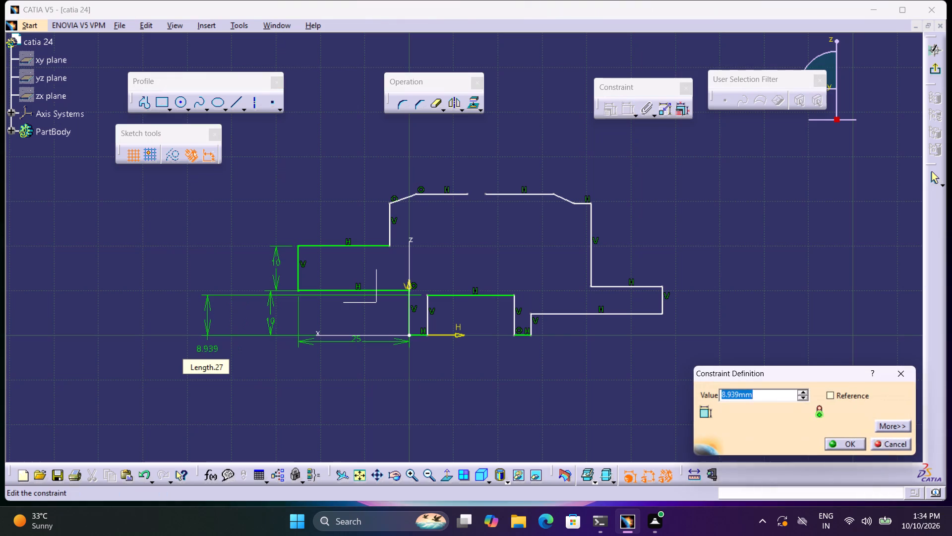
type("20")
key("Return")
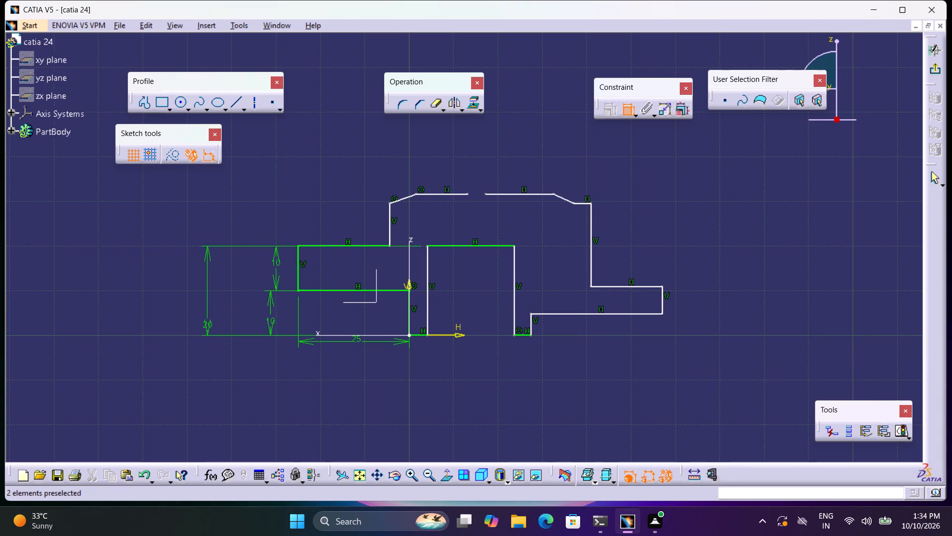
Change the left flange underside's offset from the H axis to 5 mm.
middle_click_drag(472, 285, 368, 309)
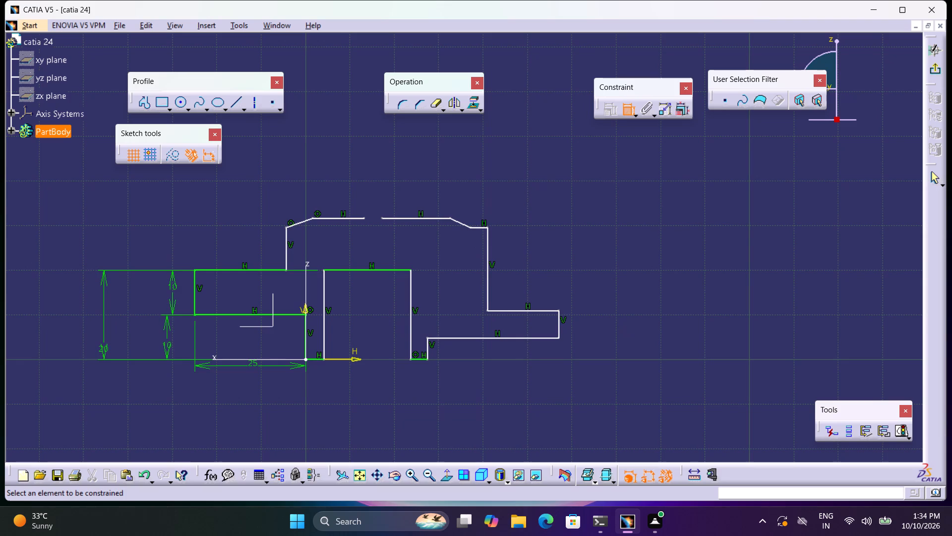
double_click(167, 344)
key("5")
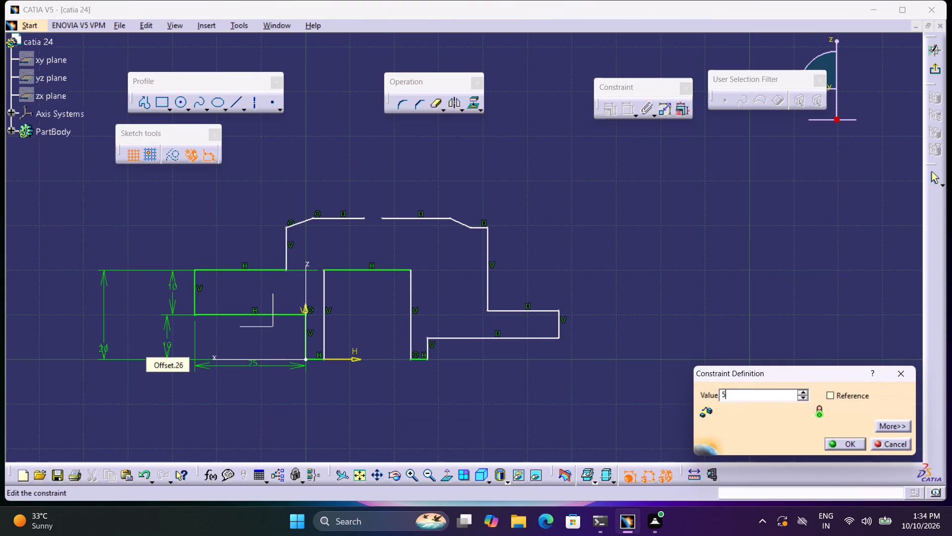
key("Return")
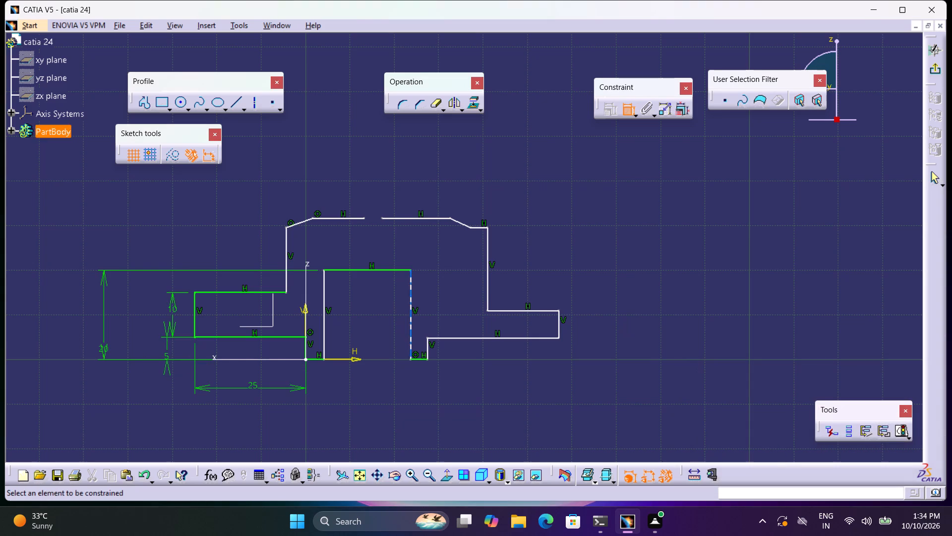
Dimension the right foot's outer vertical edge below the right flange and set it to 5 mm.
left_click(429, 349)
left_click(458, 362)
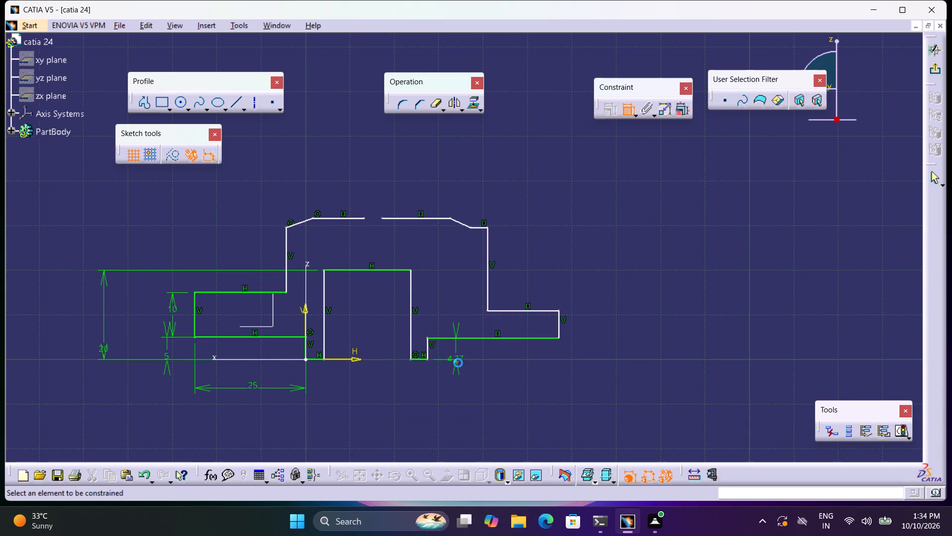
double_click(456, 358)
key("5")
key("Return")
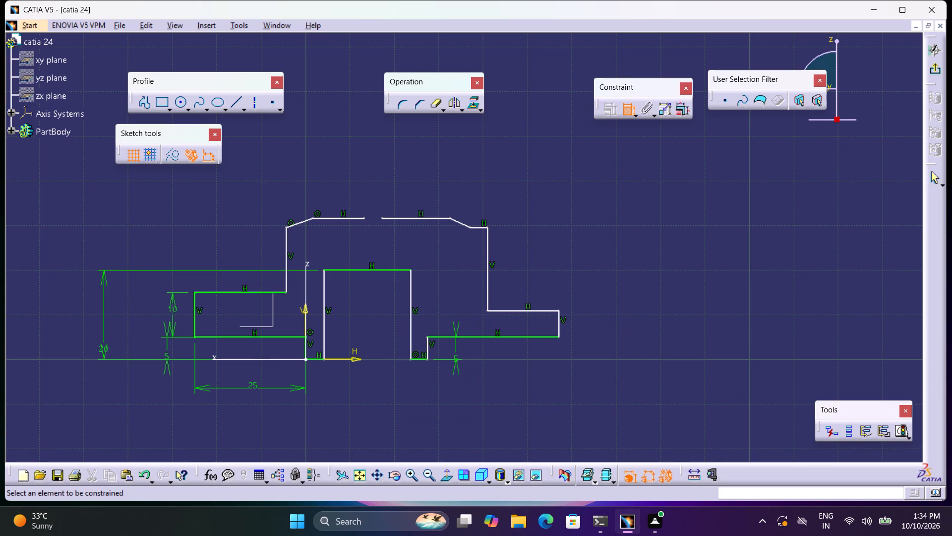
Dimension the length of the right flange's underside and set it to 25 mm.
left_click(463, 337)
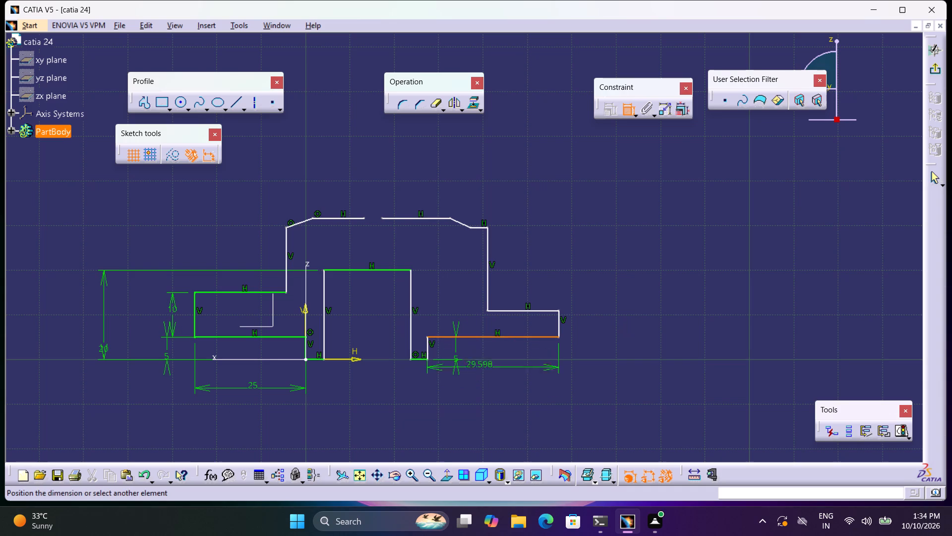
left_click(496, 406)
double_click(492, 400)
key("2")
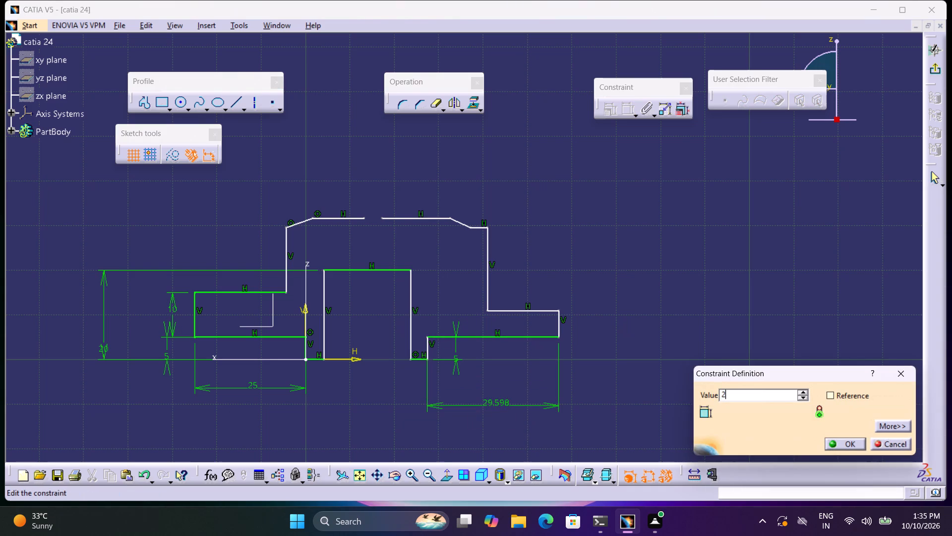
key("5")
key("Return")
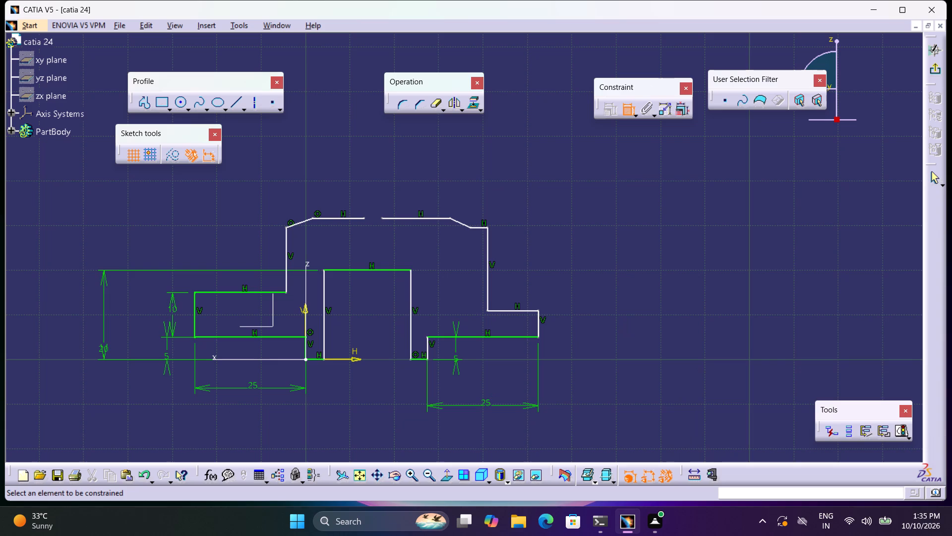
Dimension the overall width between the outer vertical edges of the left and right flanges and set it to 110 mm.
left_click(194, 314)
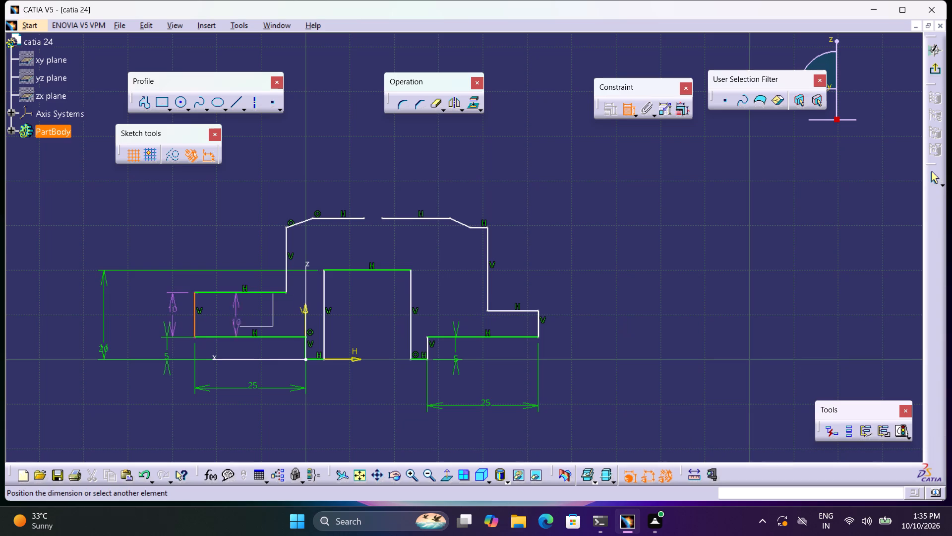
left_click(537, 329)
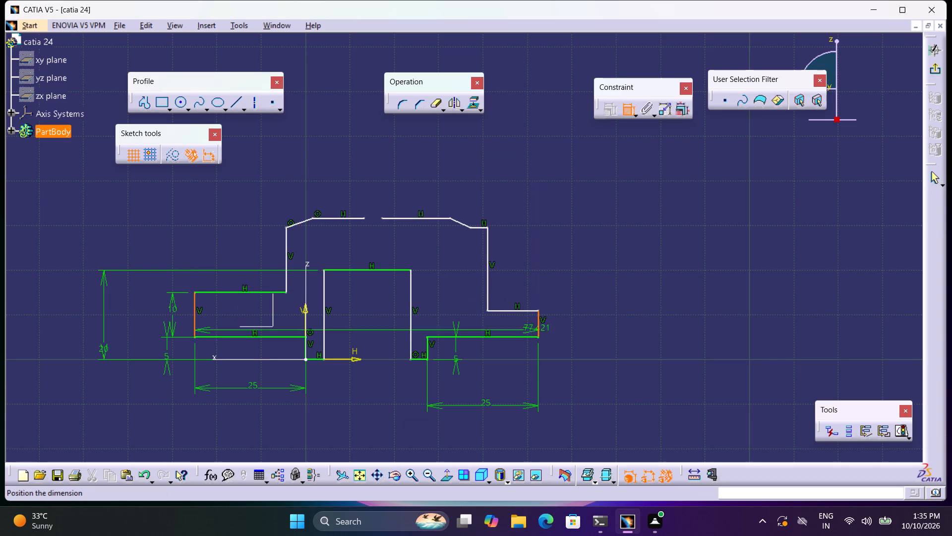
left_click(386, 434)
double_click(388, 429)
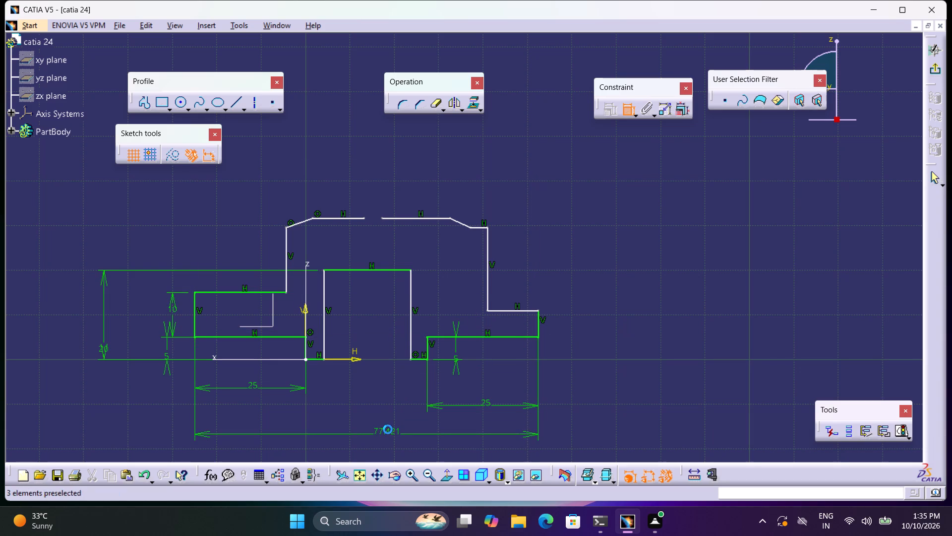
key("1")
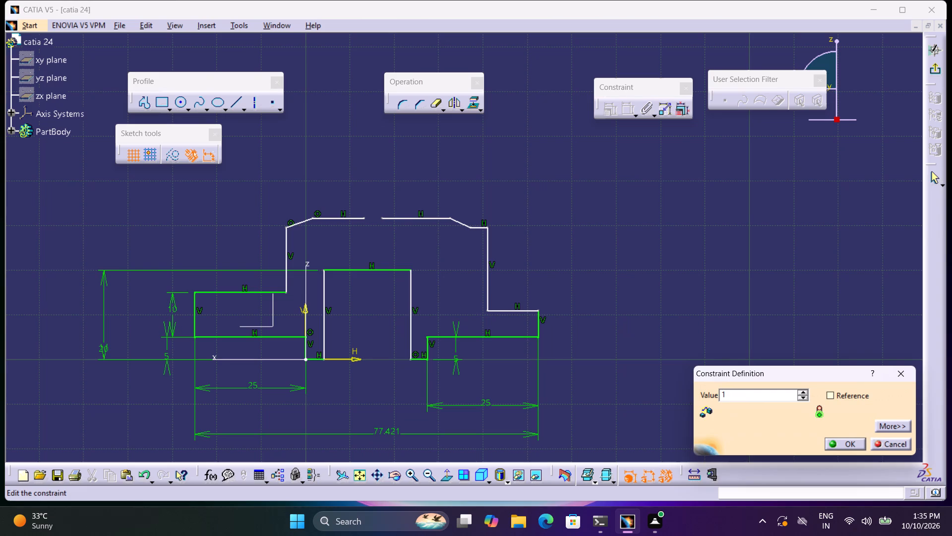
type("10")
key("Return")
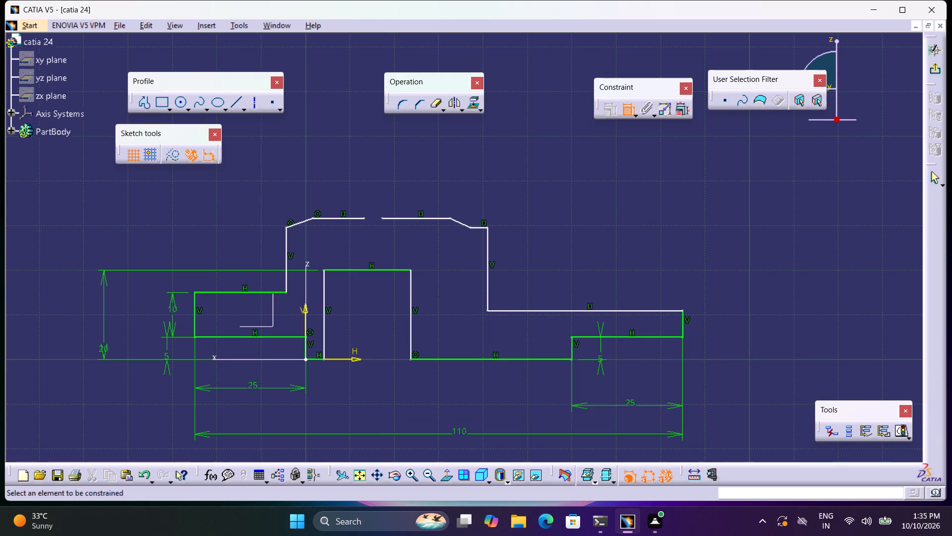
Dimension the right flange's outer vertical edge and set its height to 10 mm.
middle_click_drag(489, 406, 398, 389)
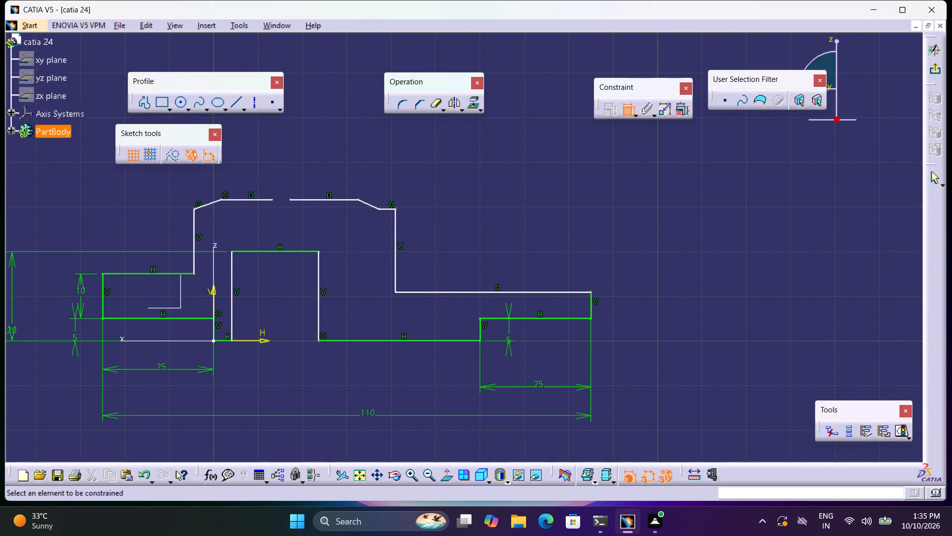
left_click_drag(591, 307, 550, 329)
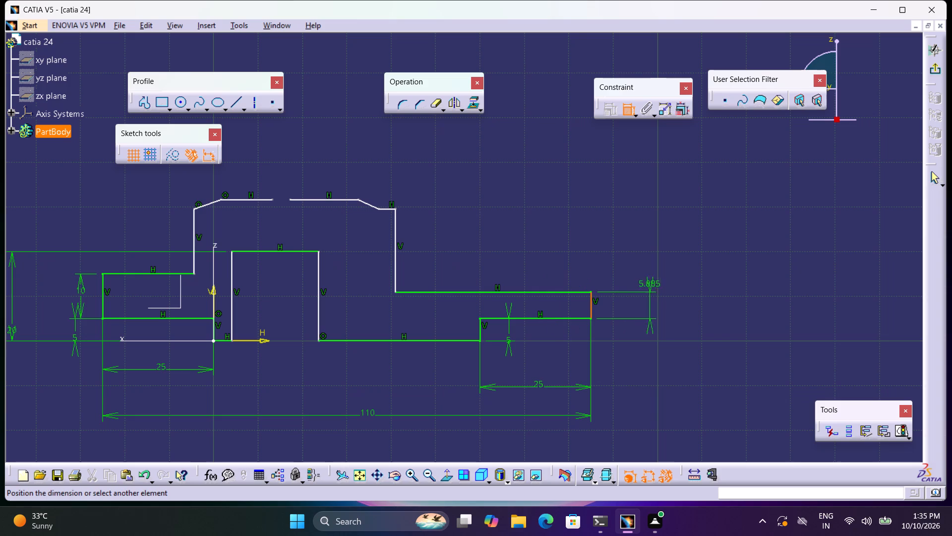
left_click(665, 308)
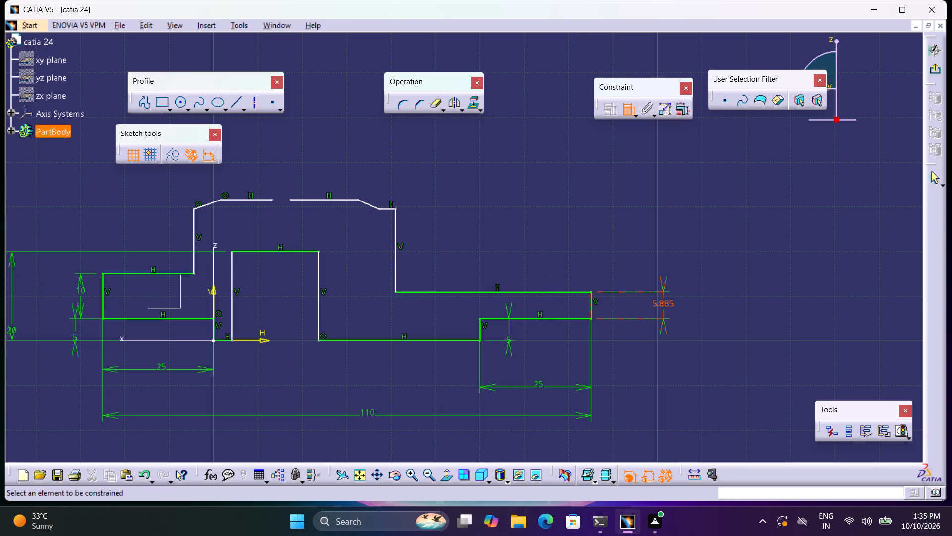
double_click(661, 305)
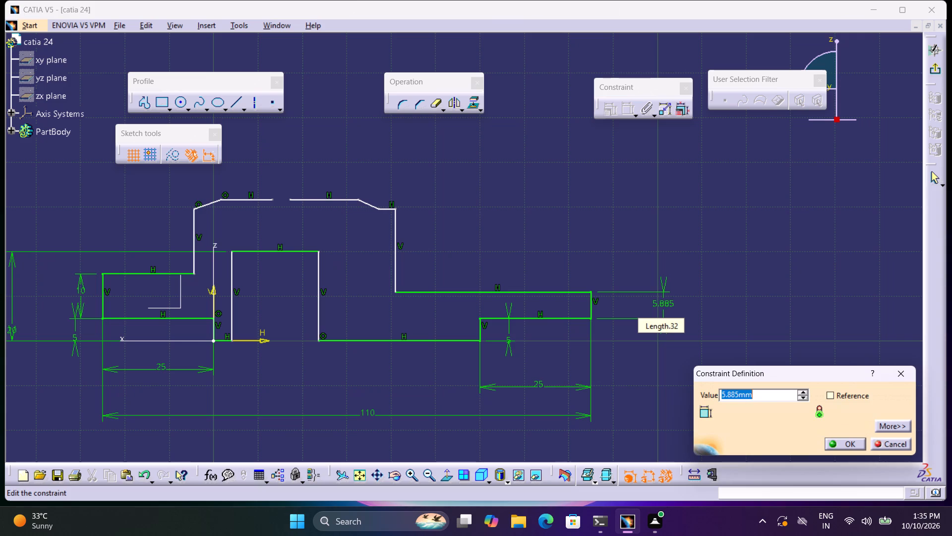
type("10")
key("Return")
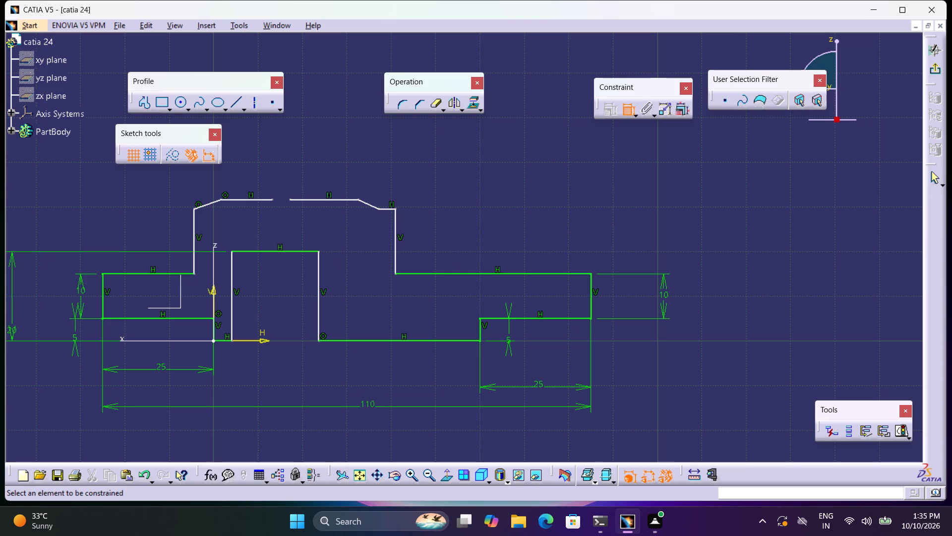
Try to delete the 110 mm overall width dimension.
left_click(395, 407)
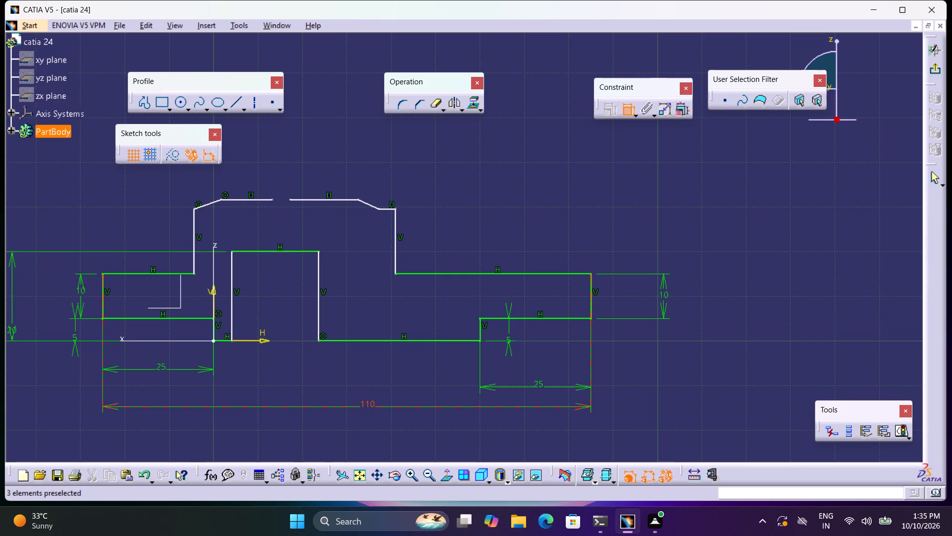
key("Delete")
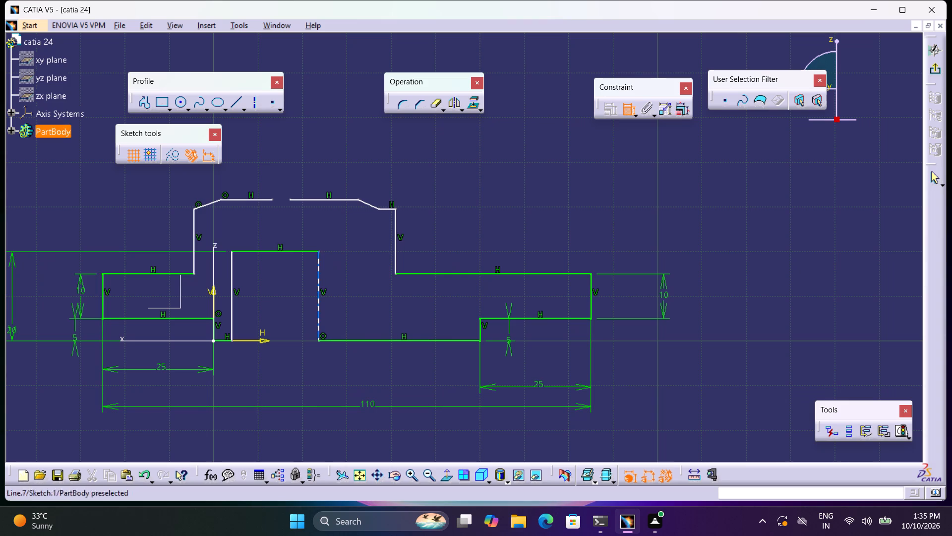
Dimension the top edge of the central recess and set its width to 40 mm.
left_click(312, 251)
left_click(315, 230)
double_click(321, 227)
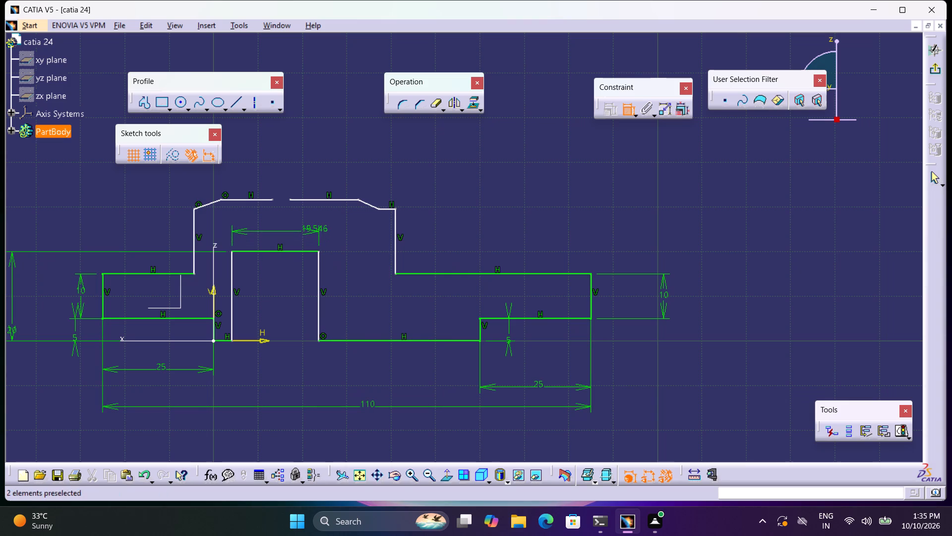
type("40")
key("Return")
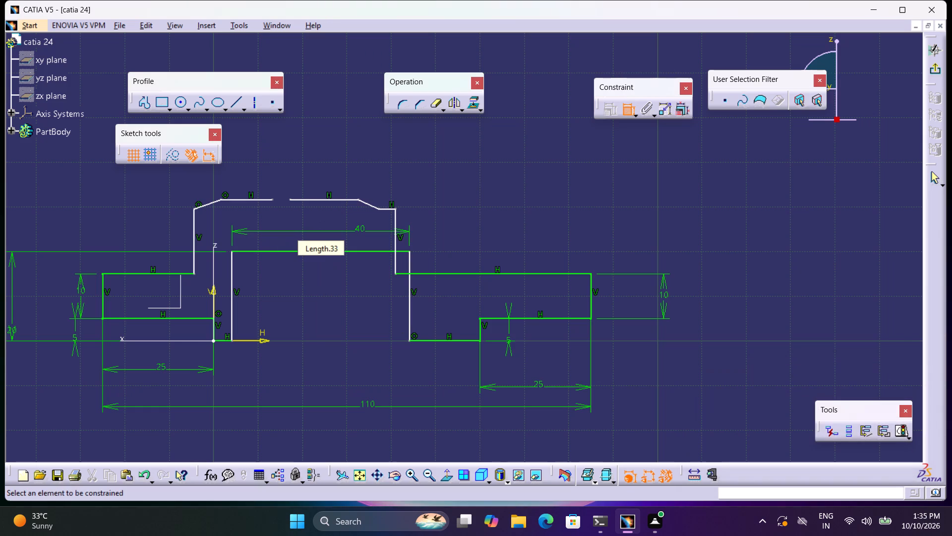
left_click(623, 112)
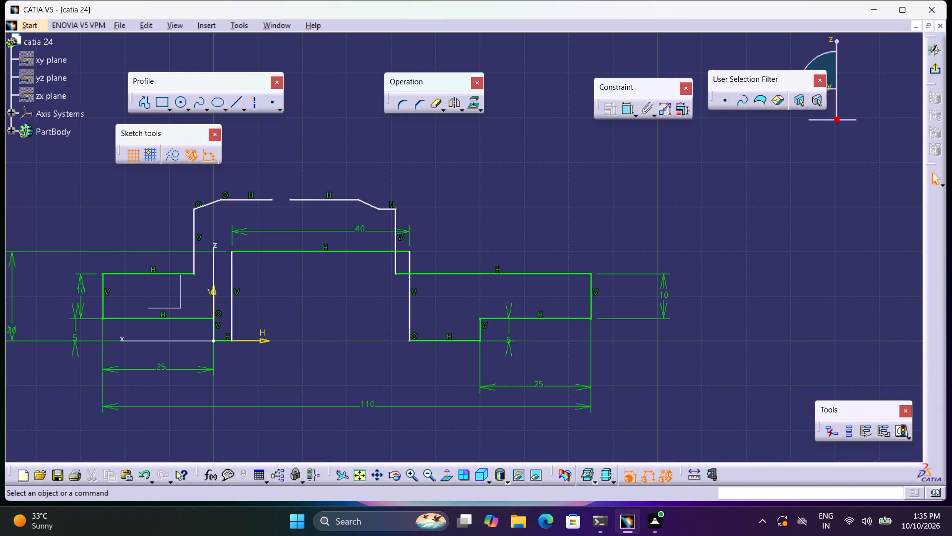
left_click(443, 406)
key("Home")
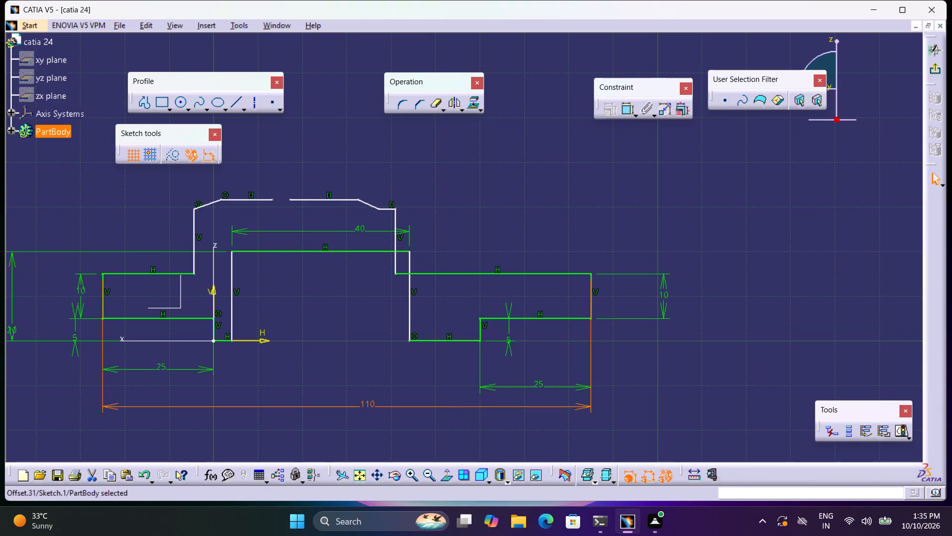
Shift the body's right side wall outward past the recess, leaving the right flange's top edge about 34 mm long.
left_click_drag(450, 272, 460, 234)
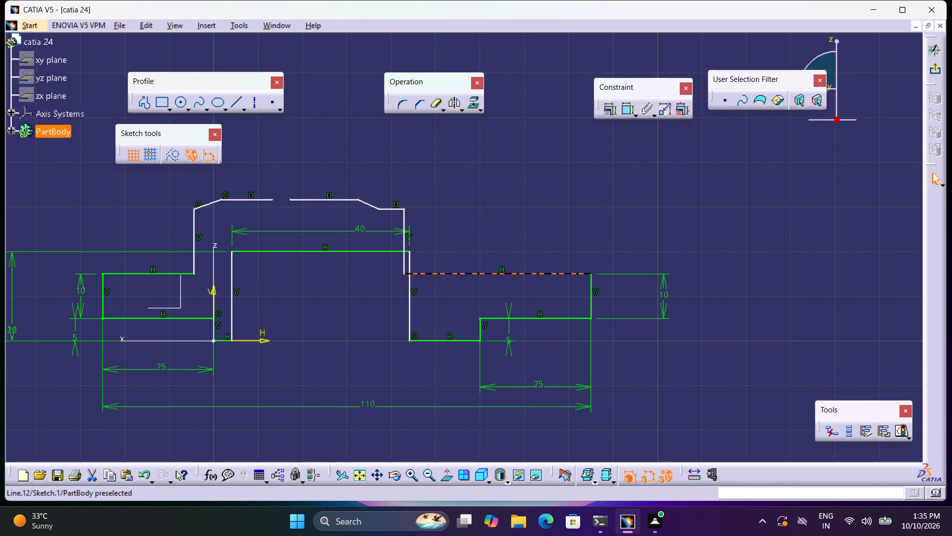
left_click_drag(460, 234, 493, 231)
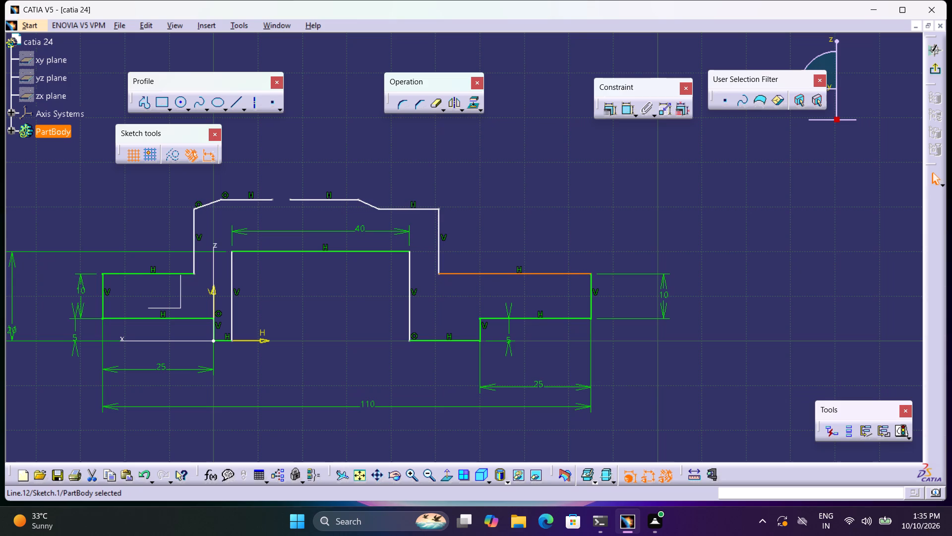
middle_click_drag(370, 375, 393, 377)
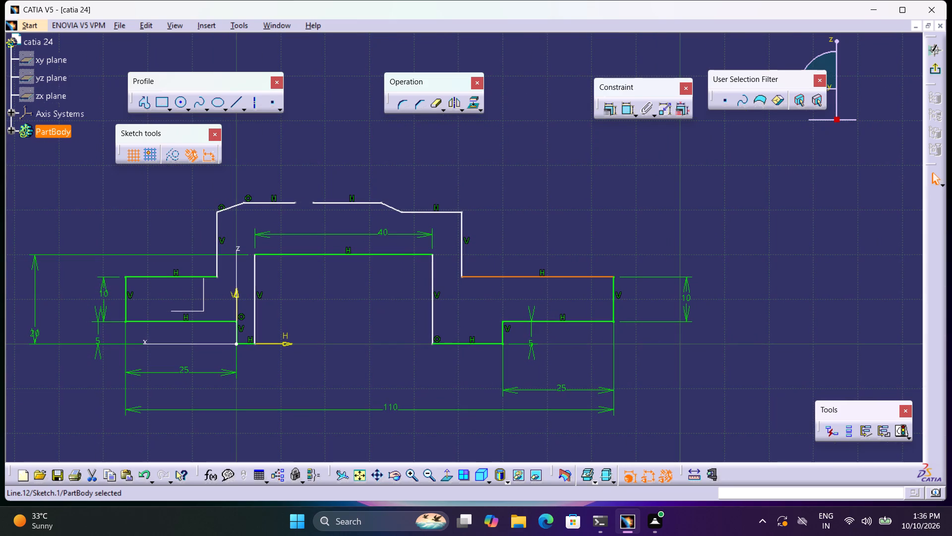
Dimension the right flange's top edge and set its length to 10 mm.
left_click(629, 107)
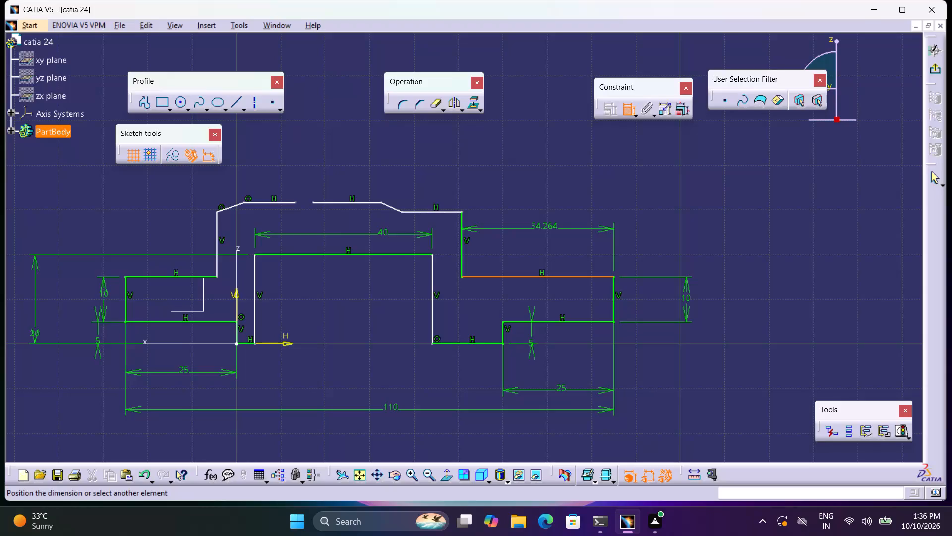
double_click(544, 225)
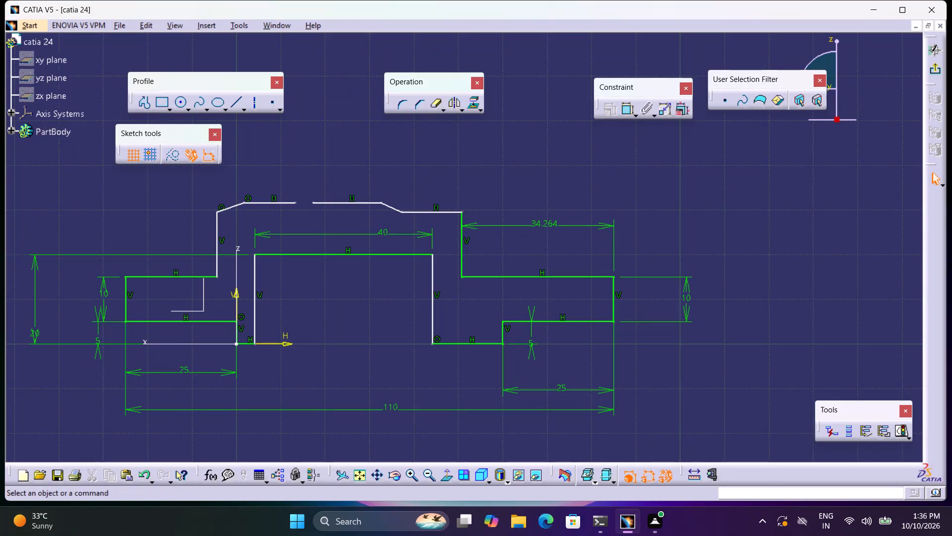
double_click(544, 225)
type("10")
key("Return")
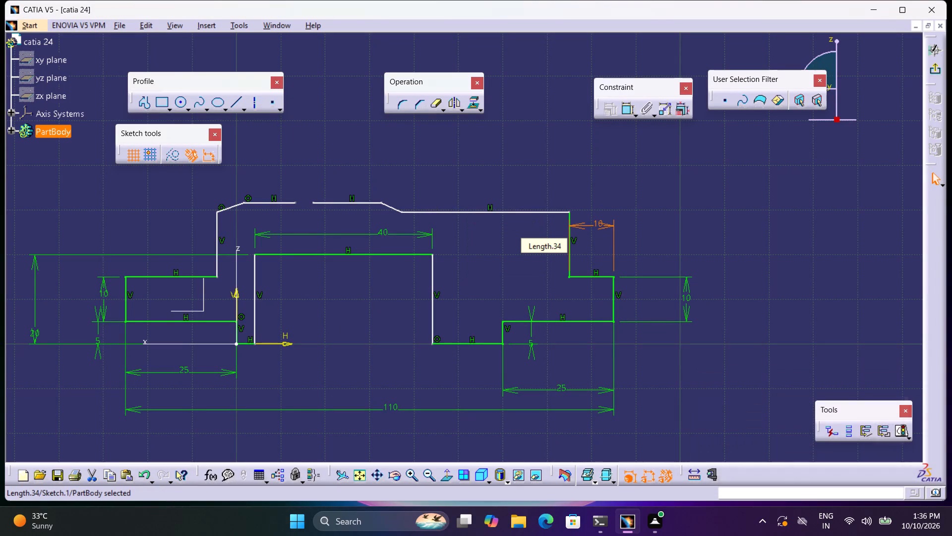
Change the length of the right flange's top edge to 15 mm.
double_click(605, 220)
type("15")
key("Return")
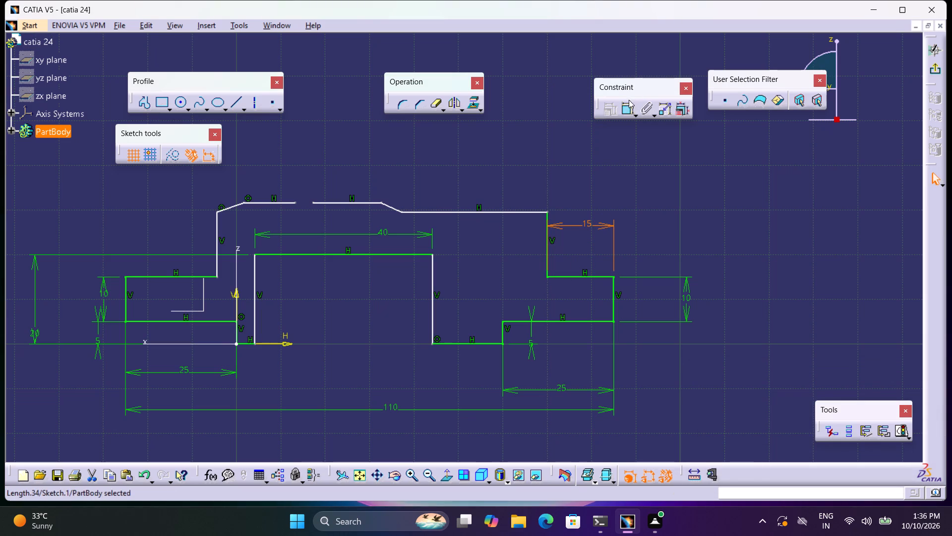
Dimension the left flange's top edge and set its length to 15 mm.
left_click(628, 105)
left_click(210, 276)
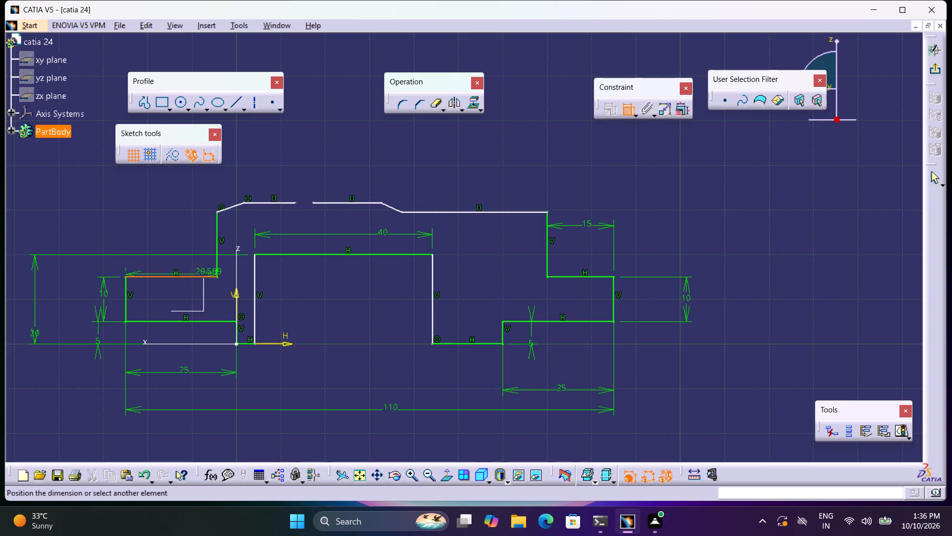
left_click(188, 233)
double_click(192, 225)
key("1")
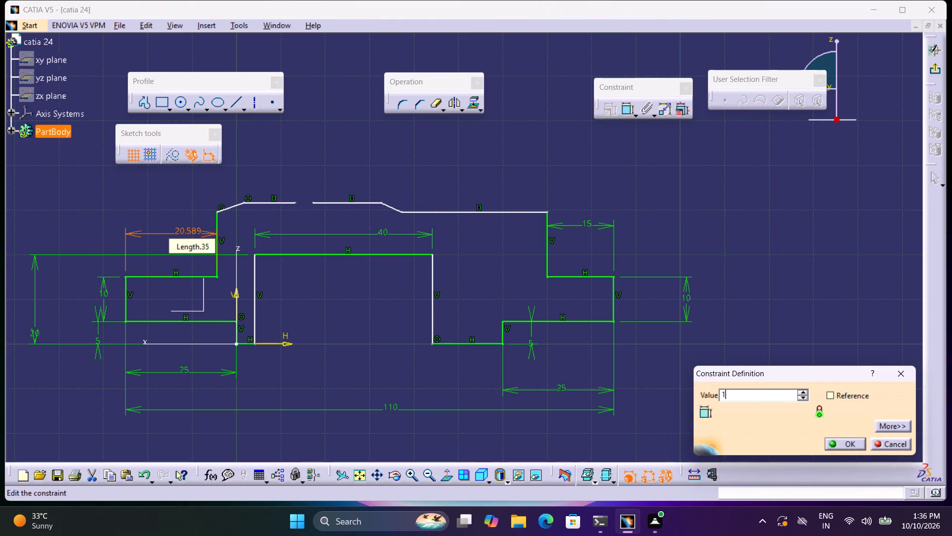
key("5")
key("Return")
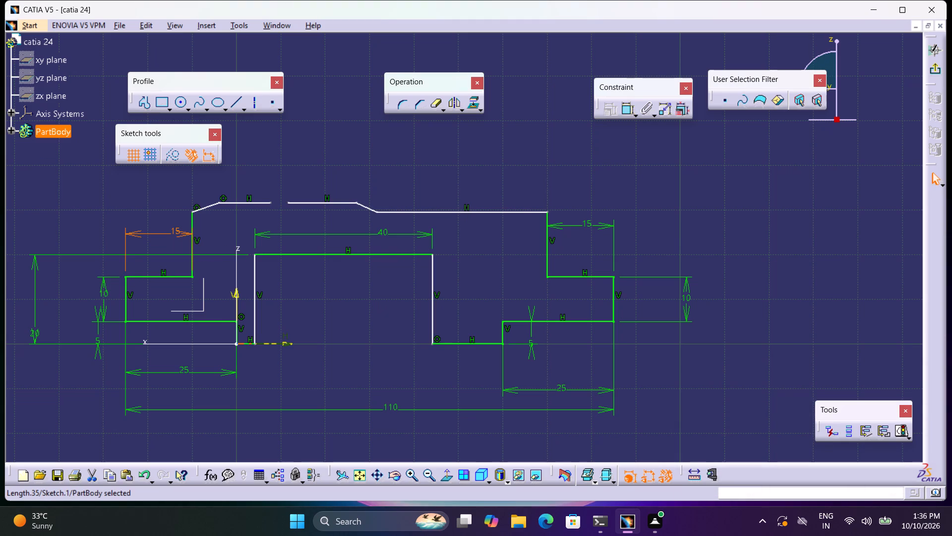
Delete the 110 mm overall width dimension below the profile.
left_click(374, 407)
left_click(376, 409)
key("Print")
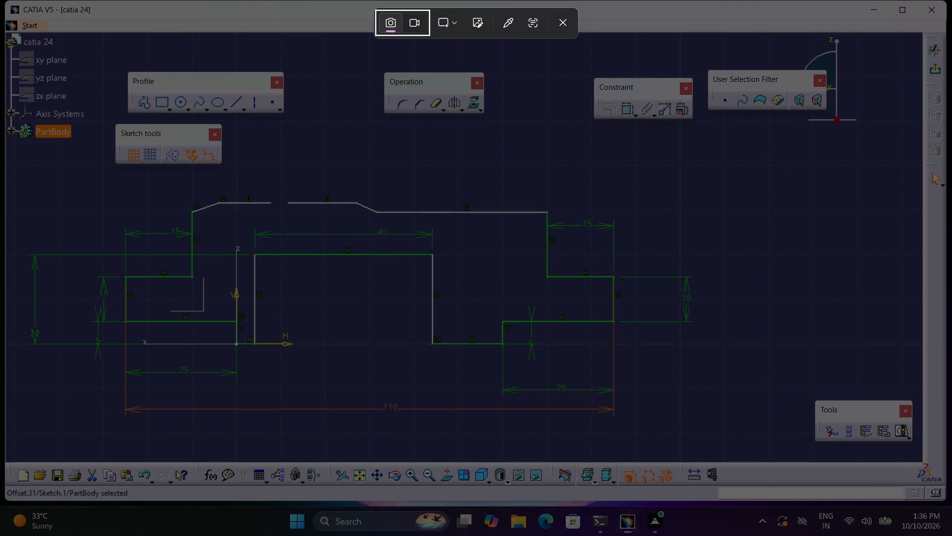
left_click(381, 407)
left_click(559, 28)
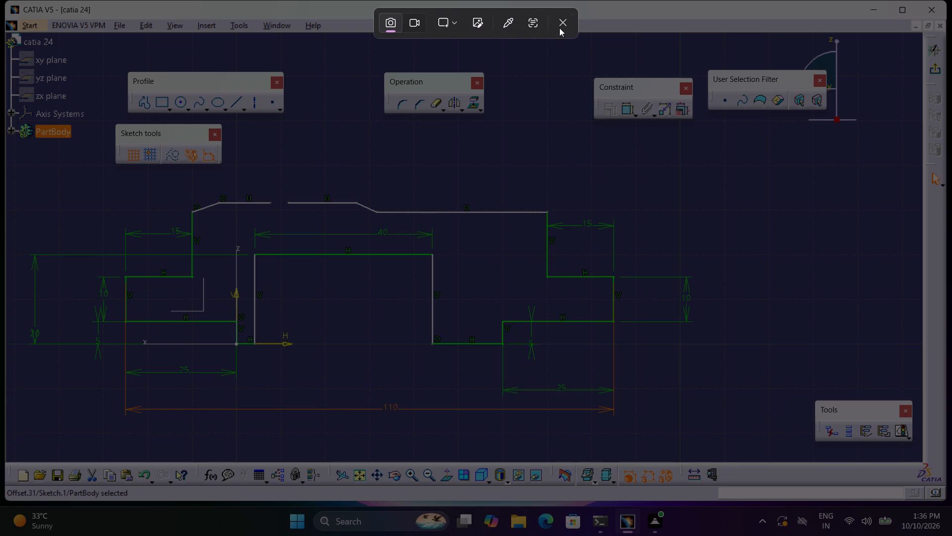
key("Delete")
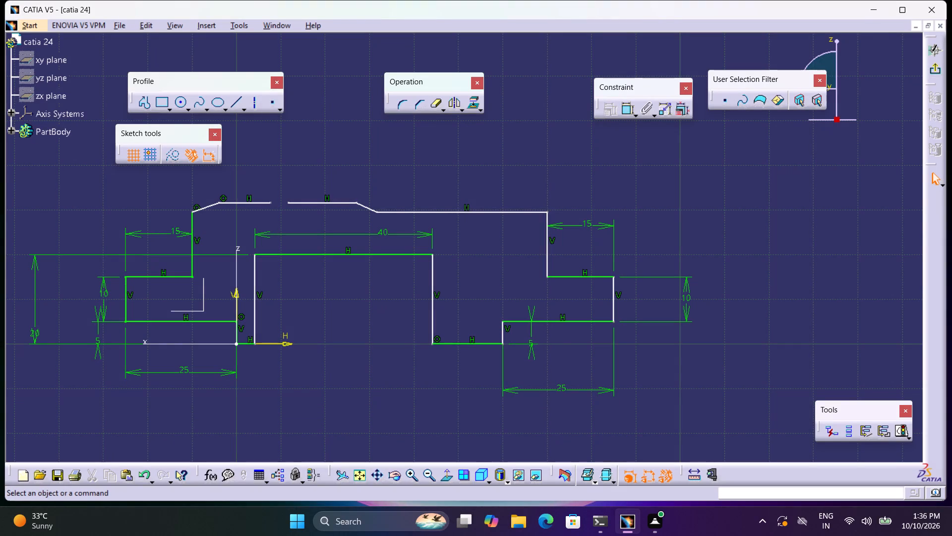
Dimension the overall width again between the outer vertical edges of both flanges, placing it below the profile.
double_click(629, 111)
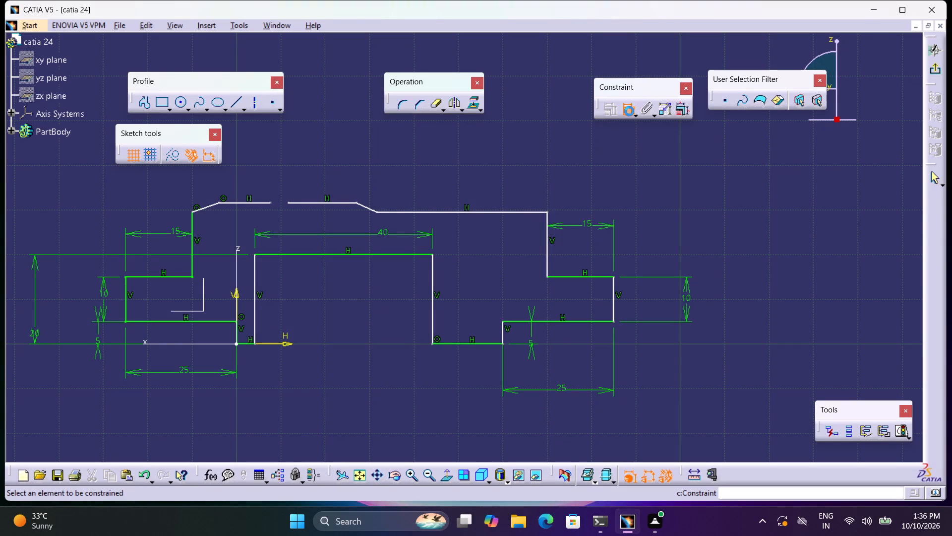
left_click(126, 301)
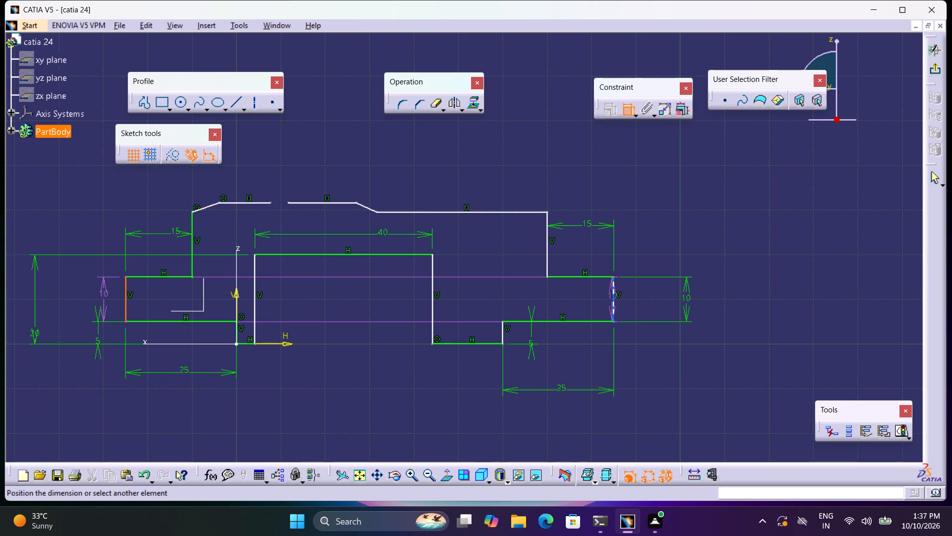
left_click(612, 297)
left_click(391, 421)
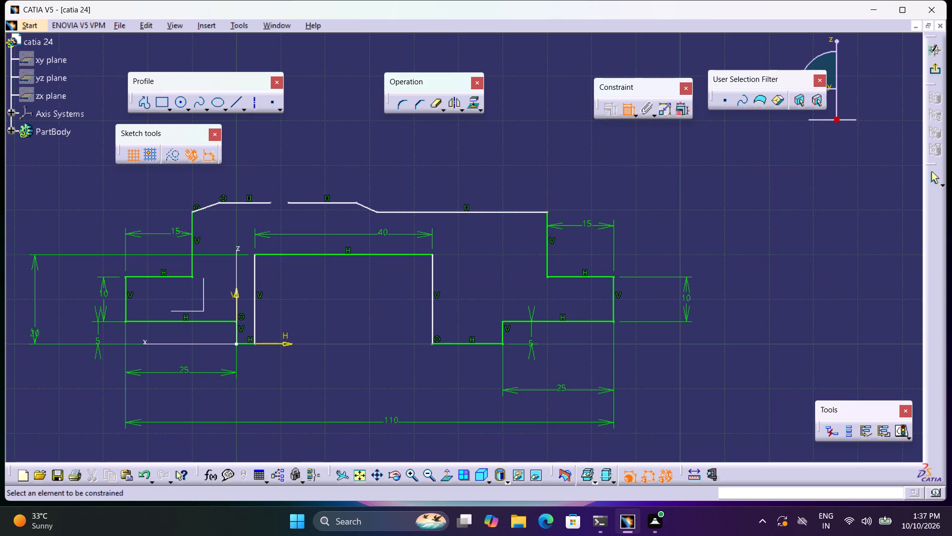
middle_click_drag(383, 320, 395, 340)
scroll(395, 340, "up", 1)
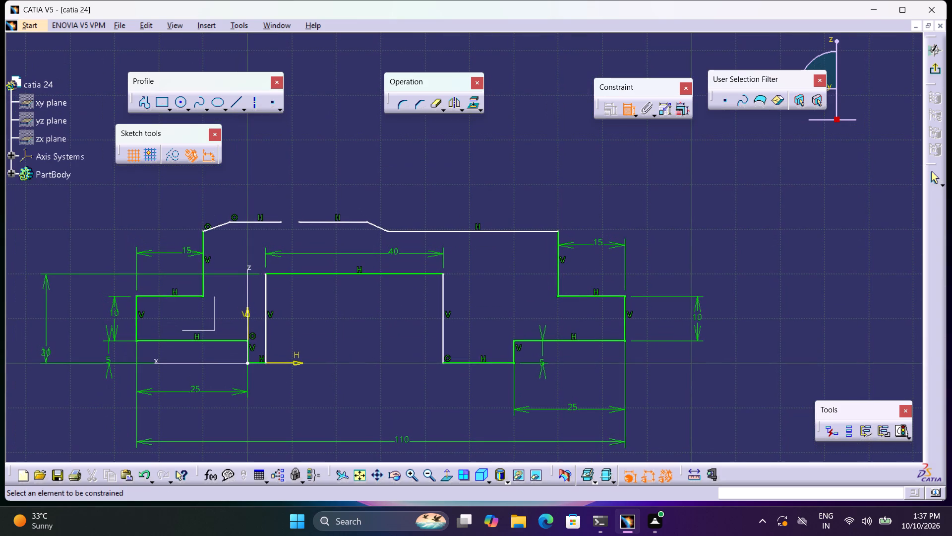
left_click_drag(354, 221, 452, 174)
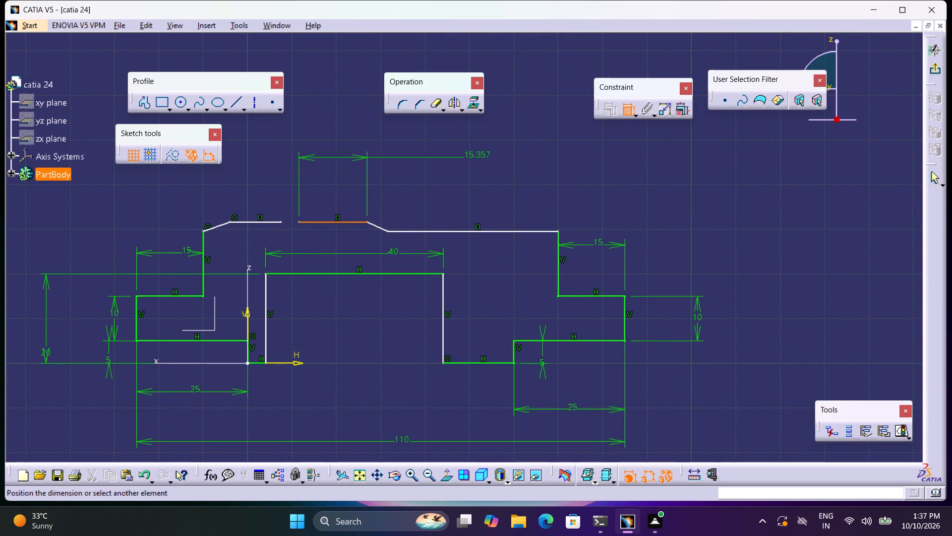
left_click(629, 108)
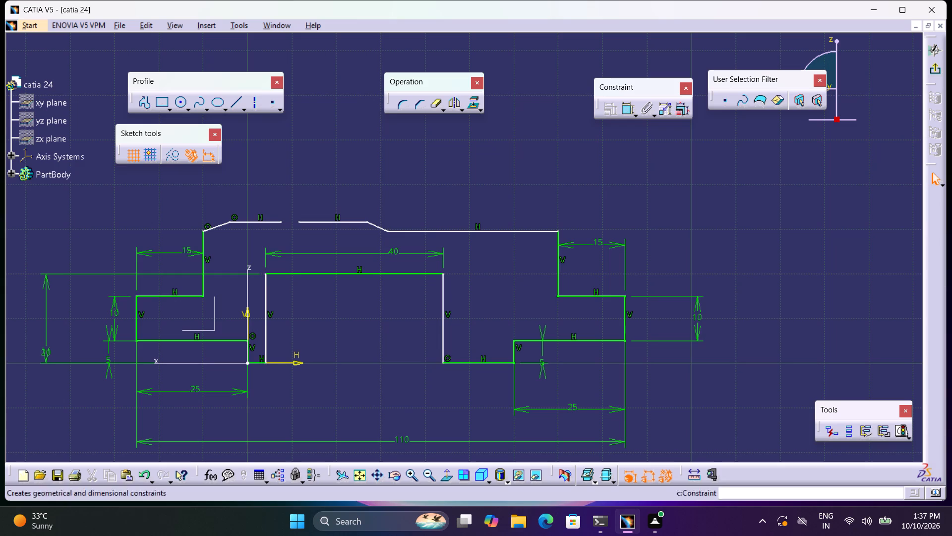
Reposition the two sloped segments at the profile's top, raising the upper outline and lengthening the upper vertical walls.
left_click_drag(380, 227, 480, 194)
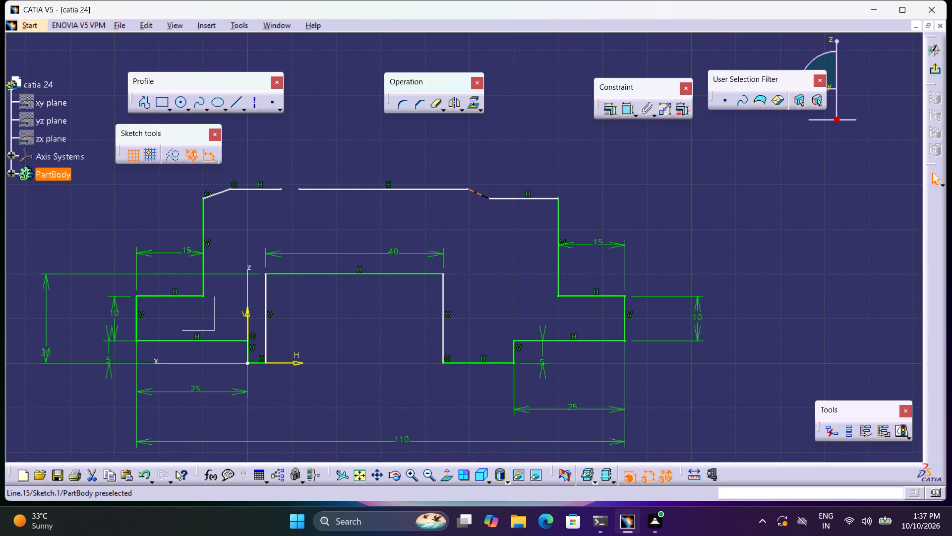
left_click_drag(480, 194, 481, 192)
left_click_drag(219, 189, 234, 190)
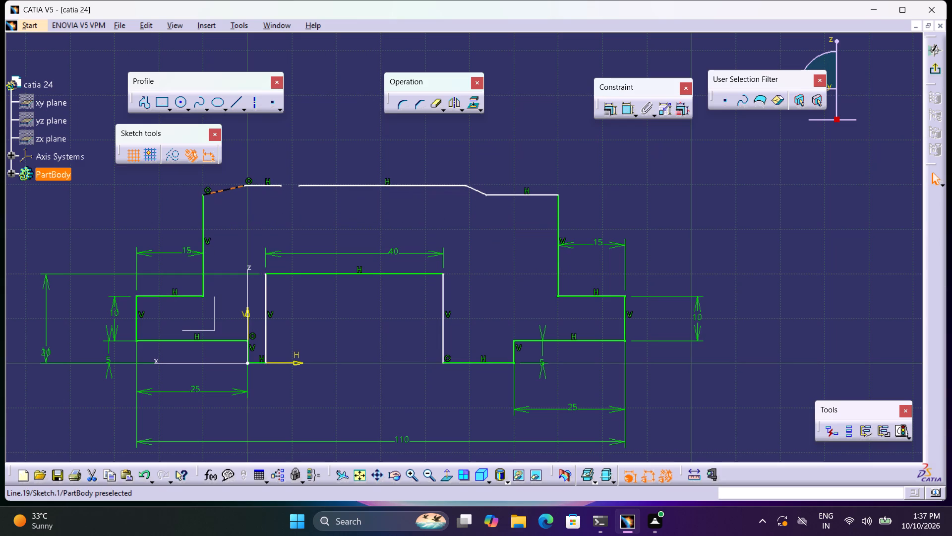
Delete the two sloped and three horizontal segments of the upper outline, keeping both upper vertical walls.
left_click_drag(234, 190, 234, 190)
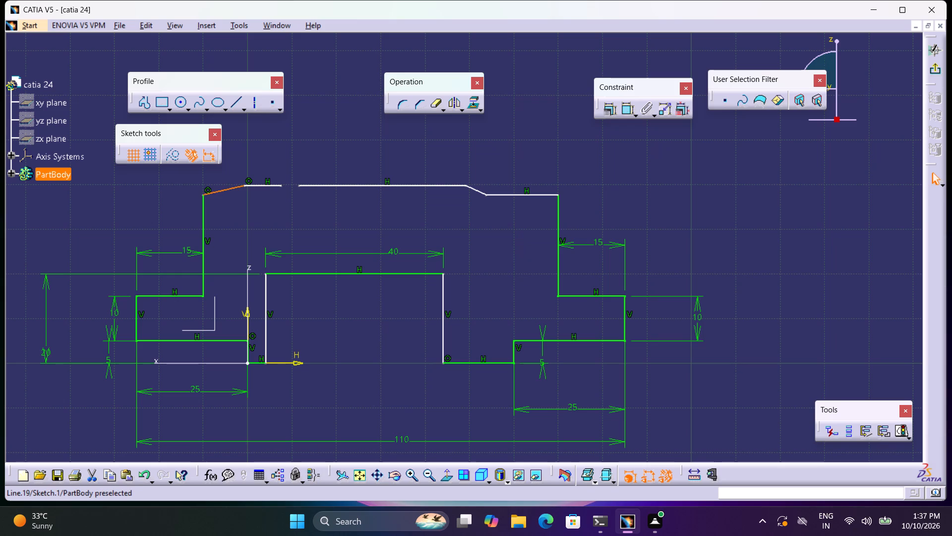
key("Delete")
left_click(250, 186)
key("Delete")
left_click(357, 184)
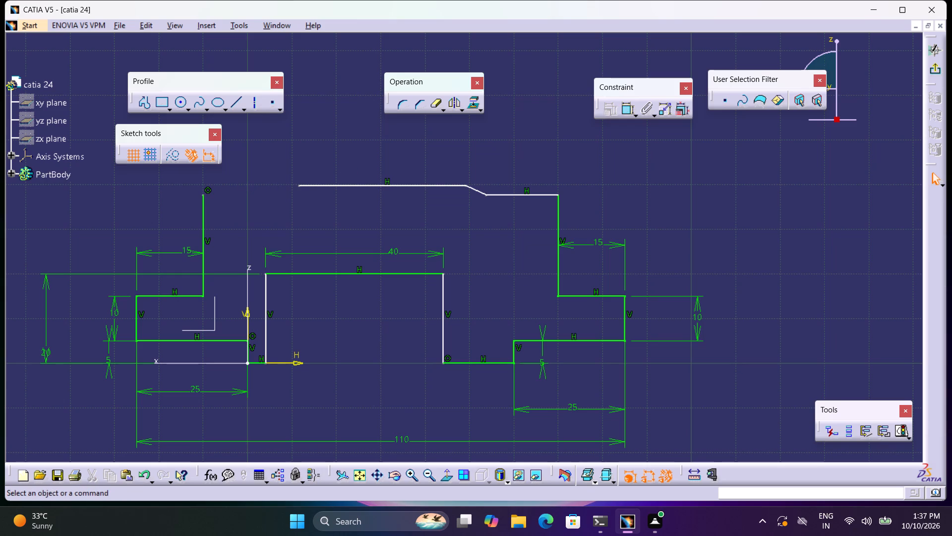
left_click(356, 184)
left_click(359, 186)
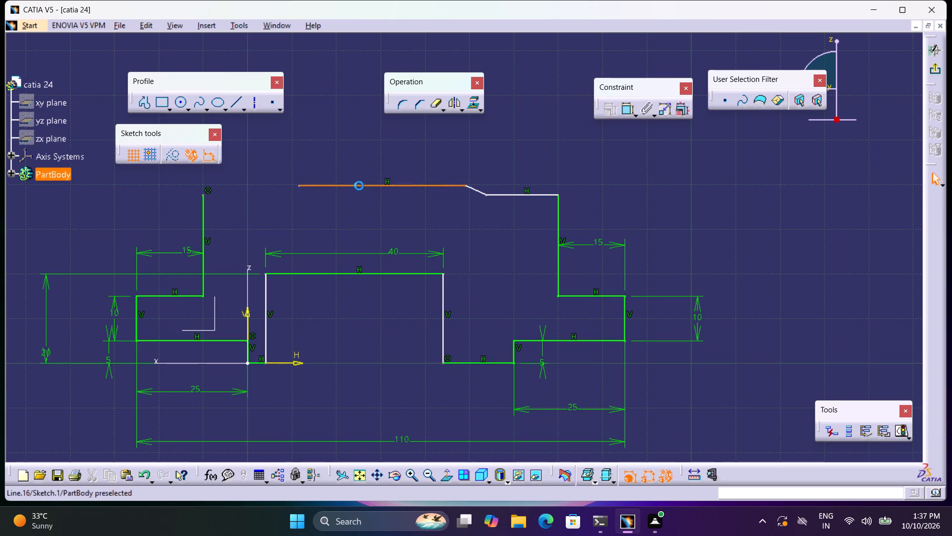
key("Delete")
left_click(481, 191)
key("Delete")
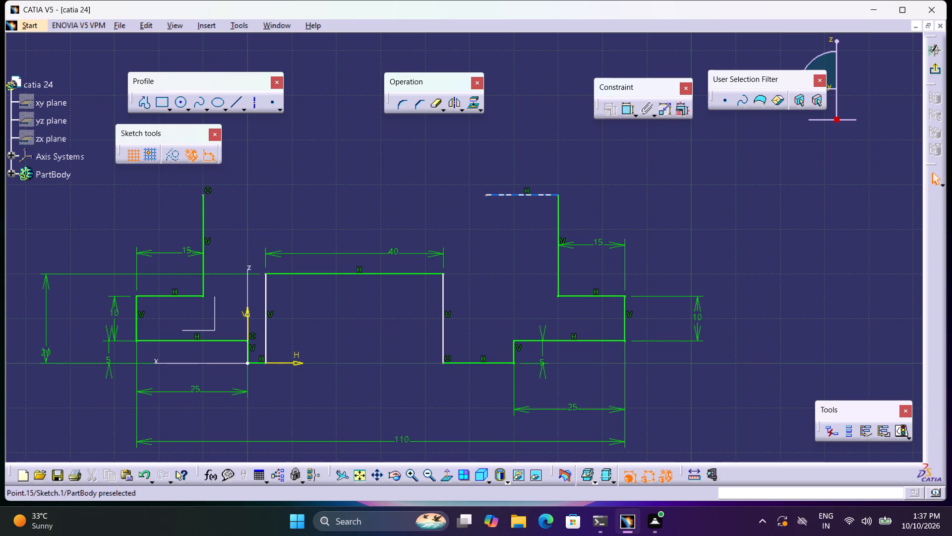
left_click(491, 194)
key("Delete")
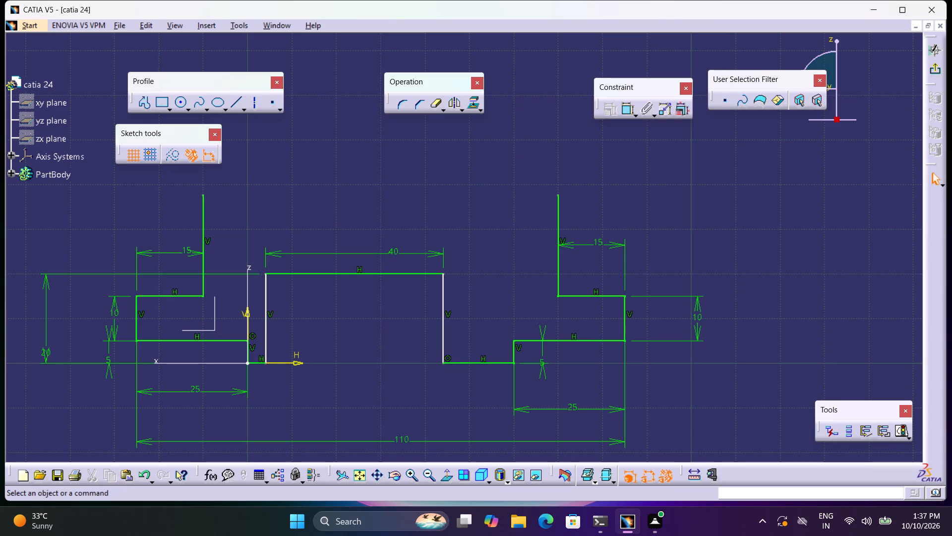
Start the Constraint command in repeat mode for dimensioning the sketch.
double_click(625, 114)
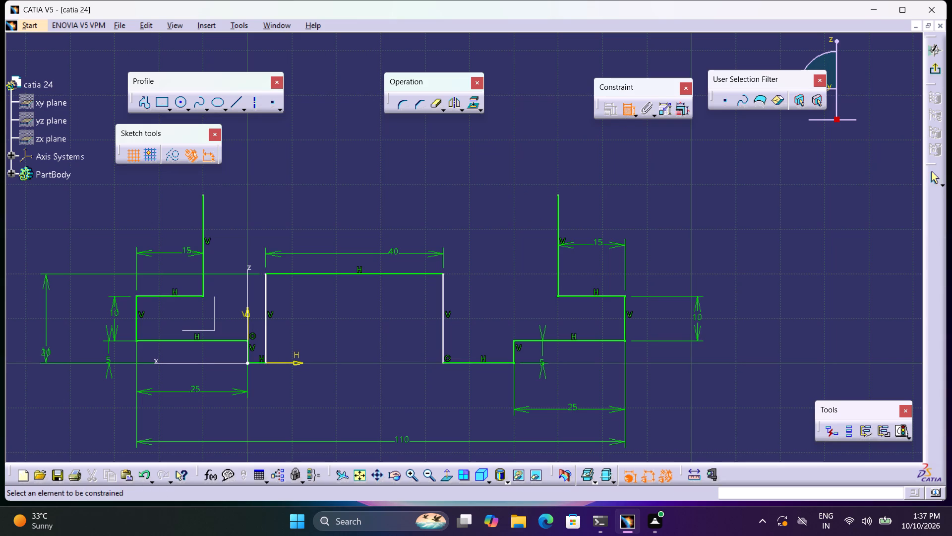
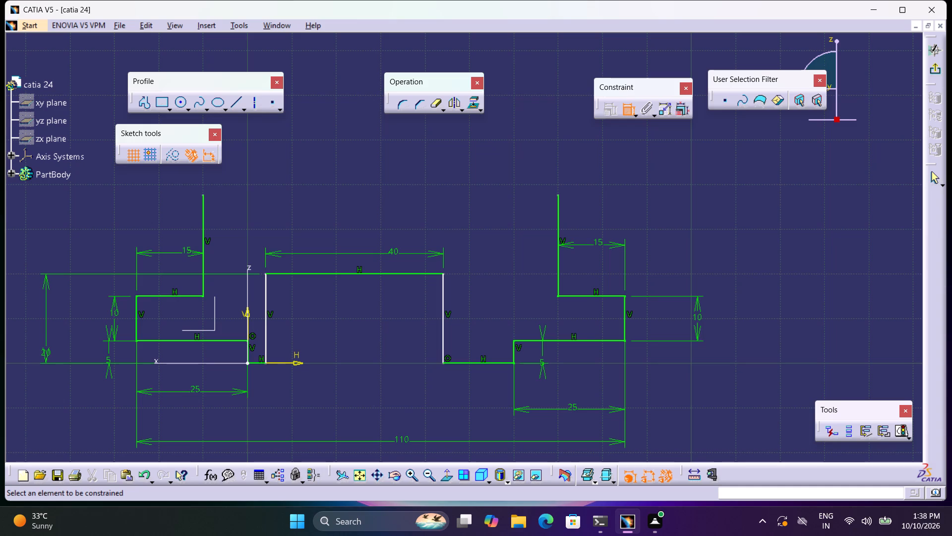
Dimension the short bottom segment beside the origin horizontally and set its width to 10 mm.
left_click(247, 348)
left_click(265, 350)
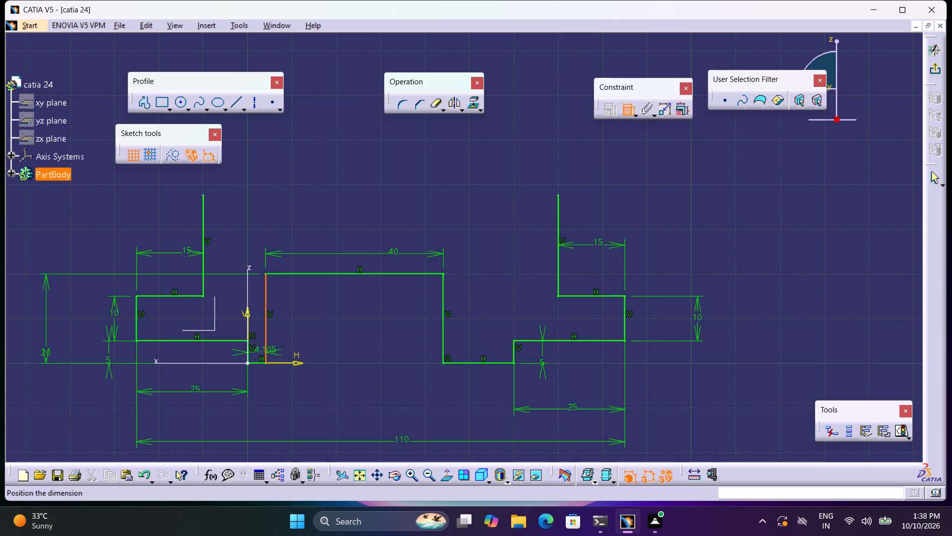
left_click(263, 392)
double_click(261, 388)
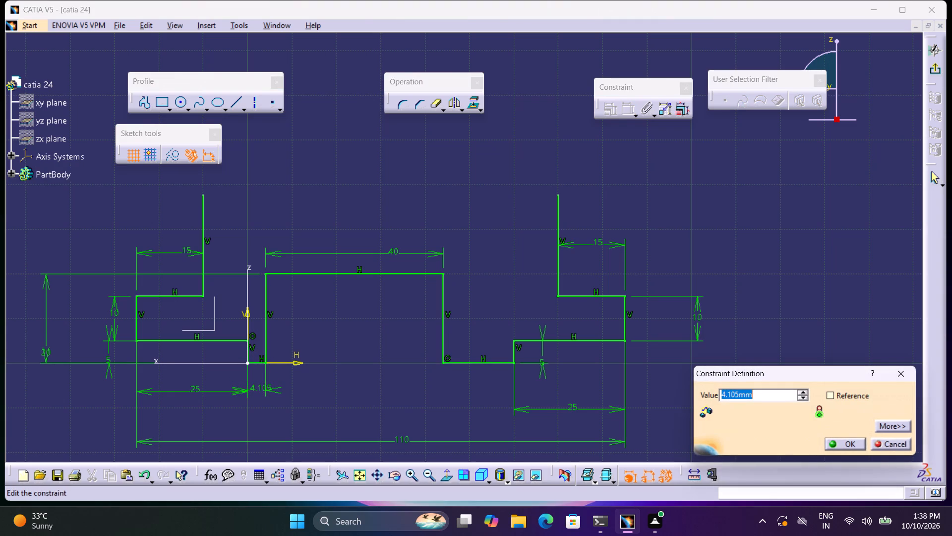
key("1")
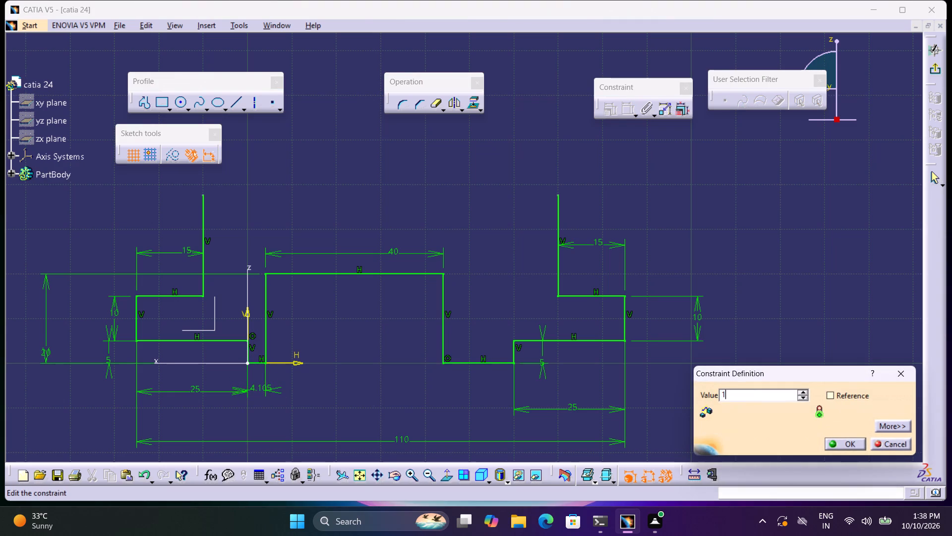
key("0")
key("Return")
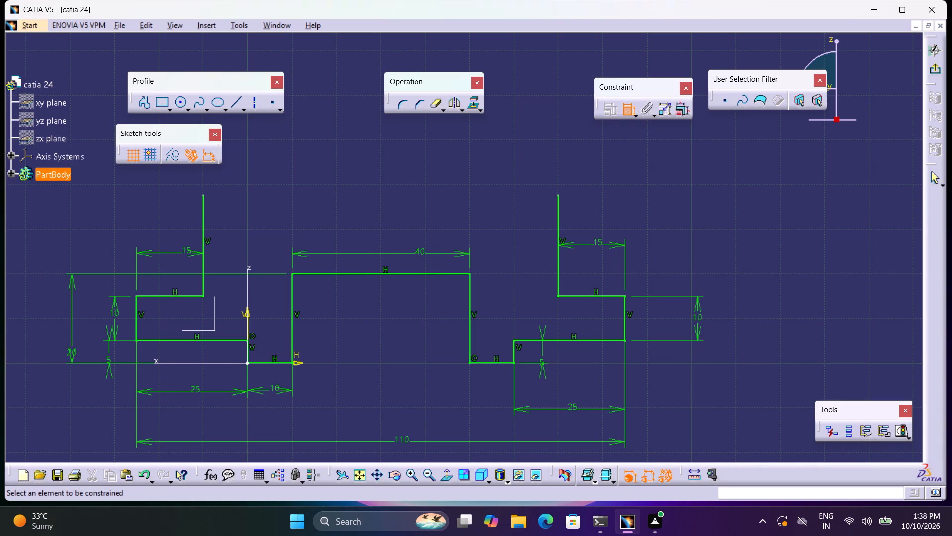
Dimension the height from the right bottom segment to the top end of the right upper wall and set it to 75 mm.
left_click(486, 361)
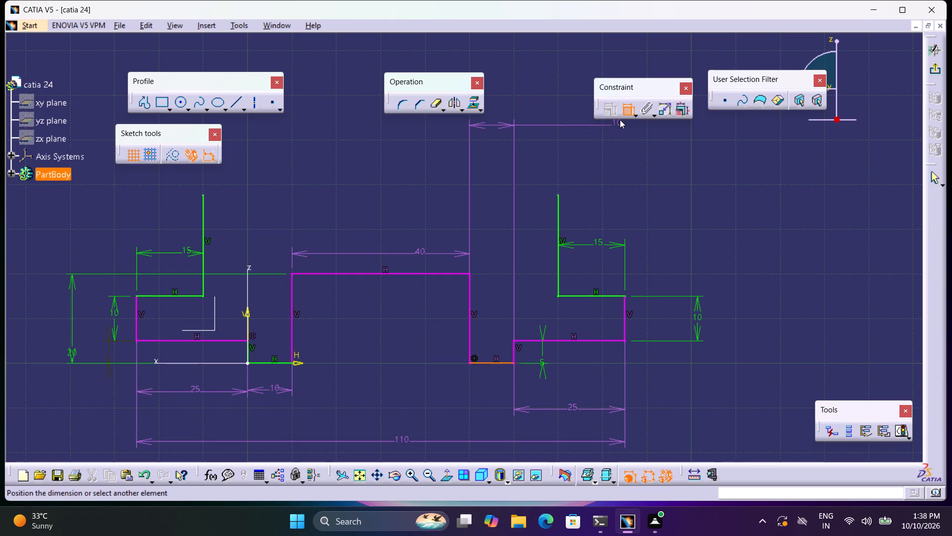
left_click(621, 116)
left_click(621, 116)
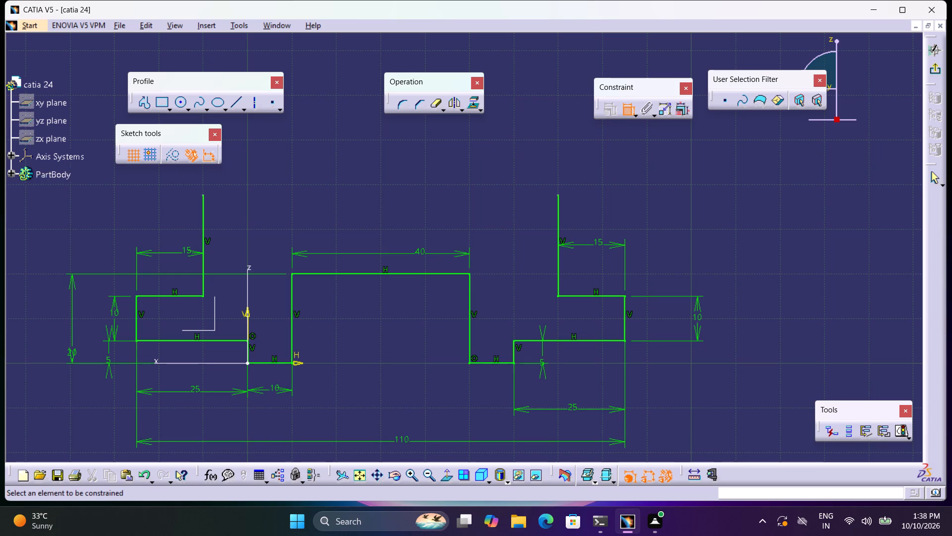
left_click(483, 363)
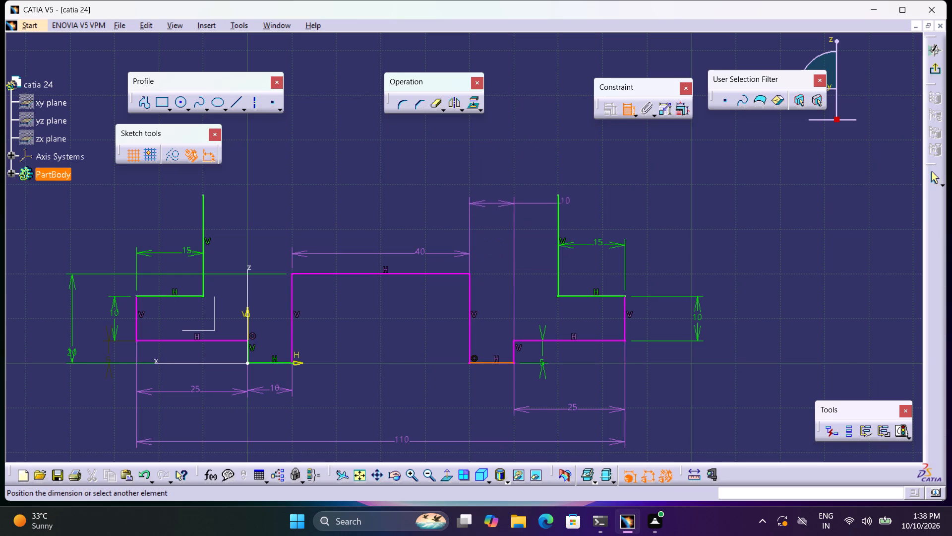
left_click(557, 195)
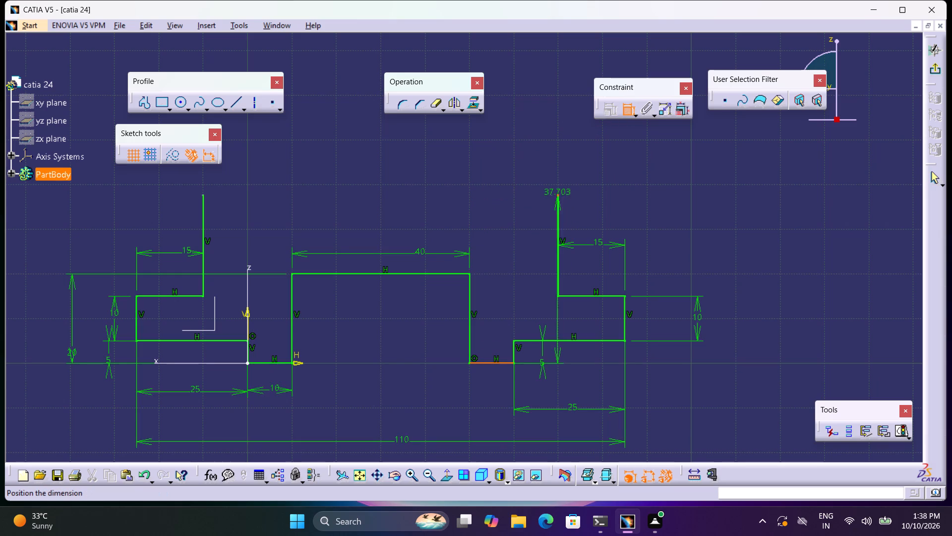
left_click(761, 236)
double_click(761, 234)
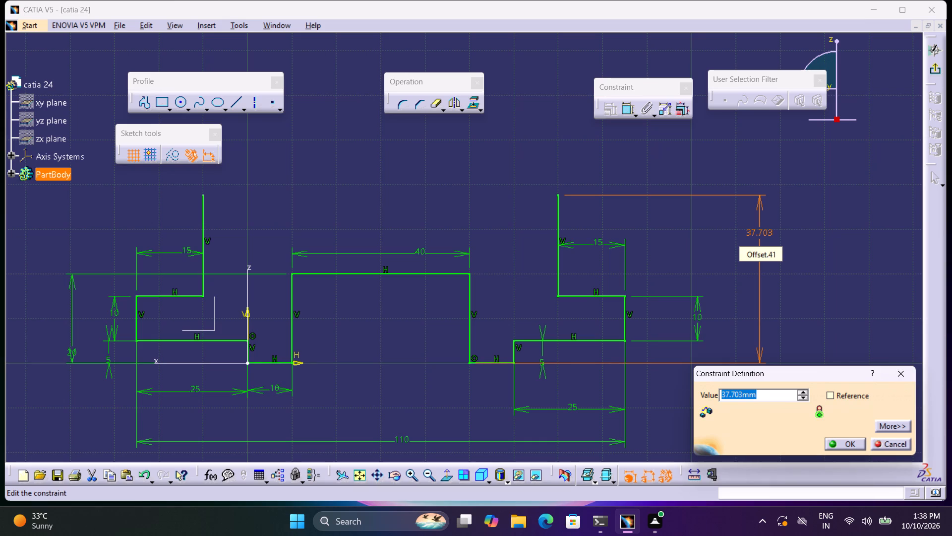
type("75")
key("Return")
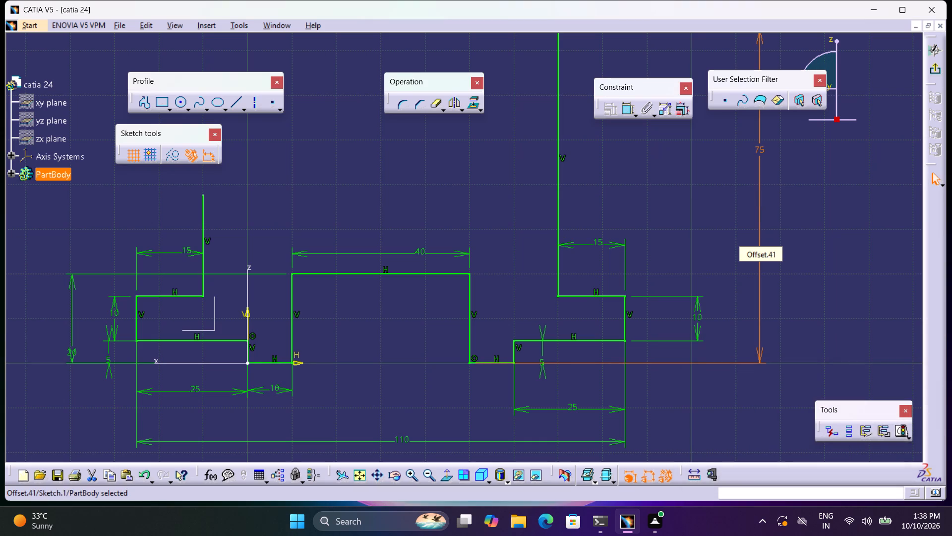
Sketch a horizontal line about 25 mm long inward from the top end of the right upper wall.
middle_click_drag(723, 219, 726, 283)
right_click(721, 222)
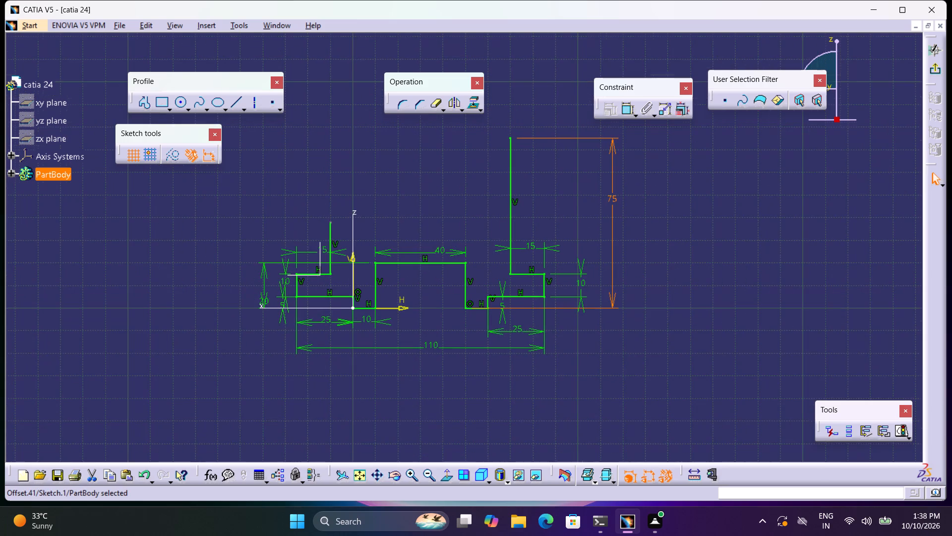
middle_click_drag(618, 243, 633, 236)
right_click(640, 256)
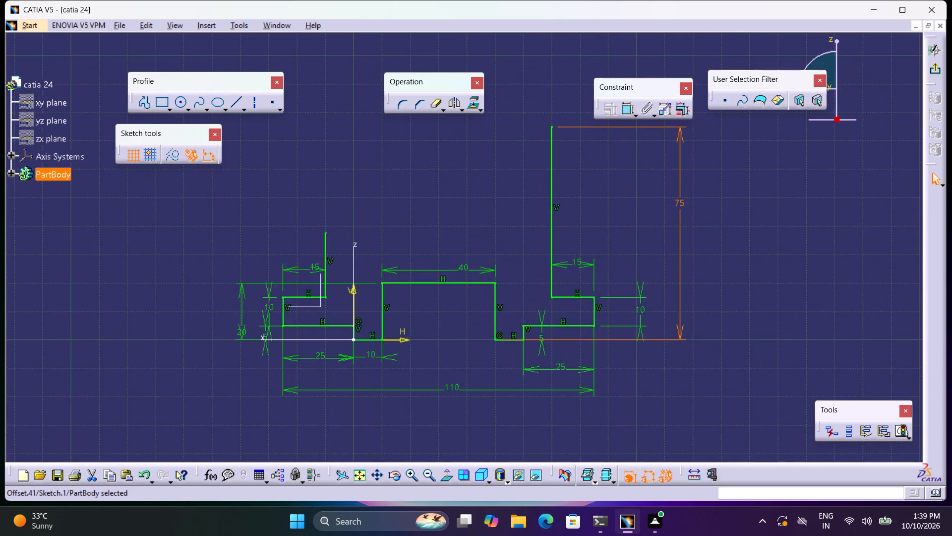
middle_click_drag(620, 185, 626, 272)
left_click(140, 103)
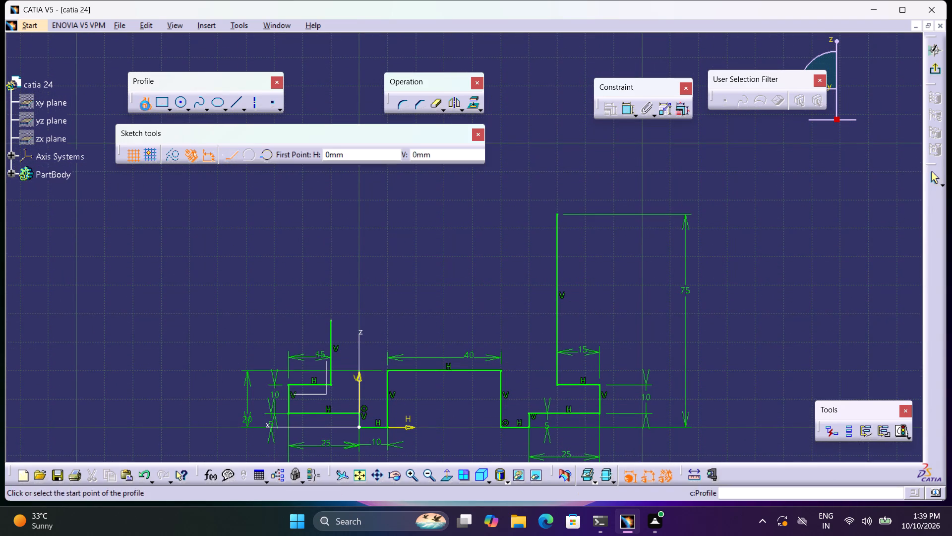
left_click(556, 214)
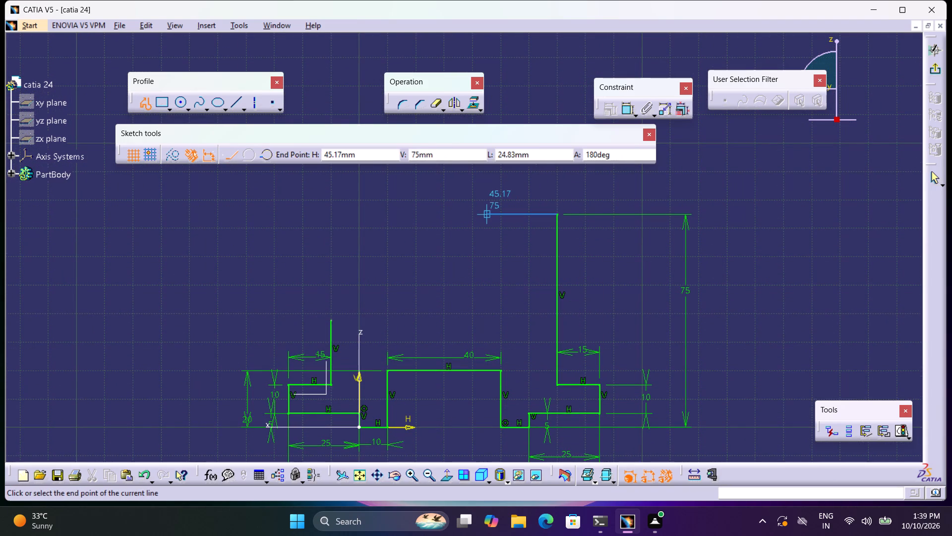
left_click(486, 214)
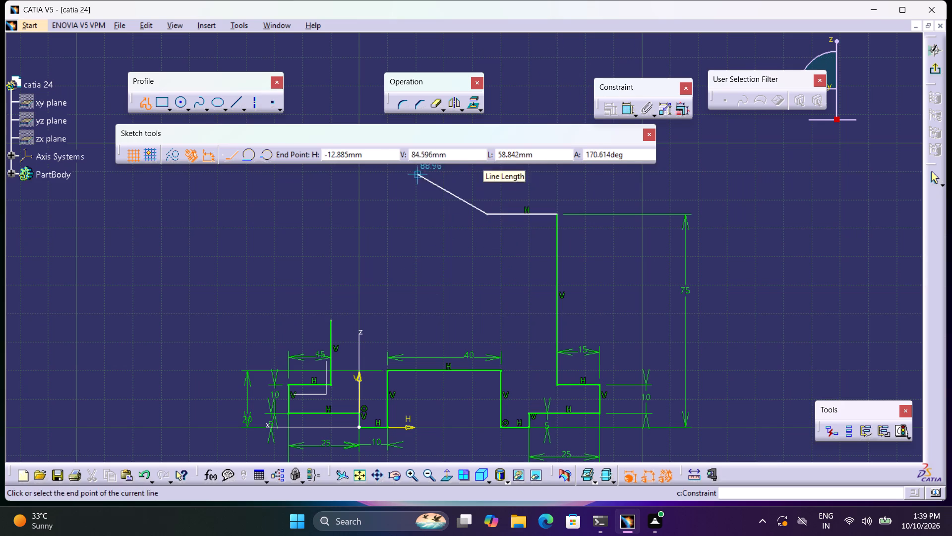
left_click(142, 104)
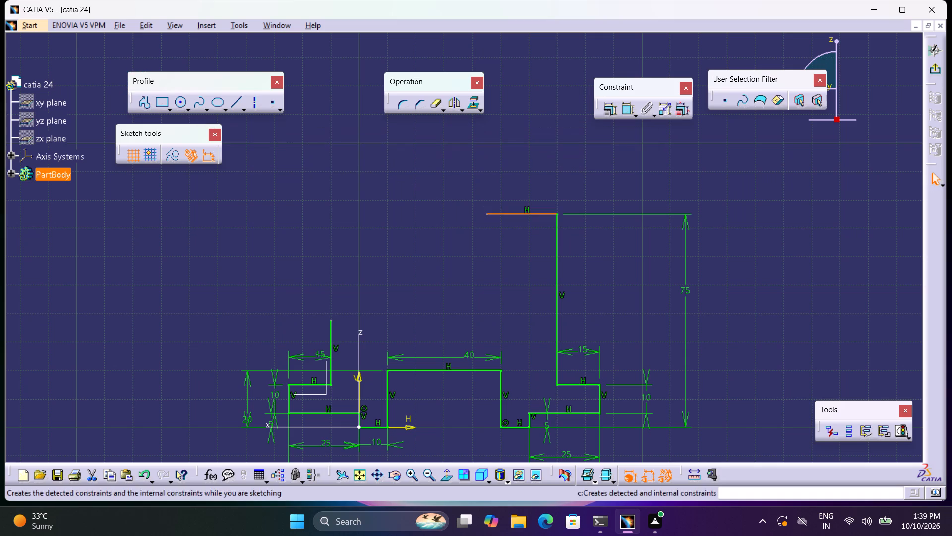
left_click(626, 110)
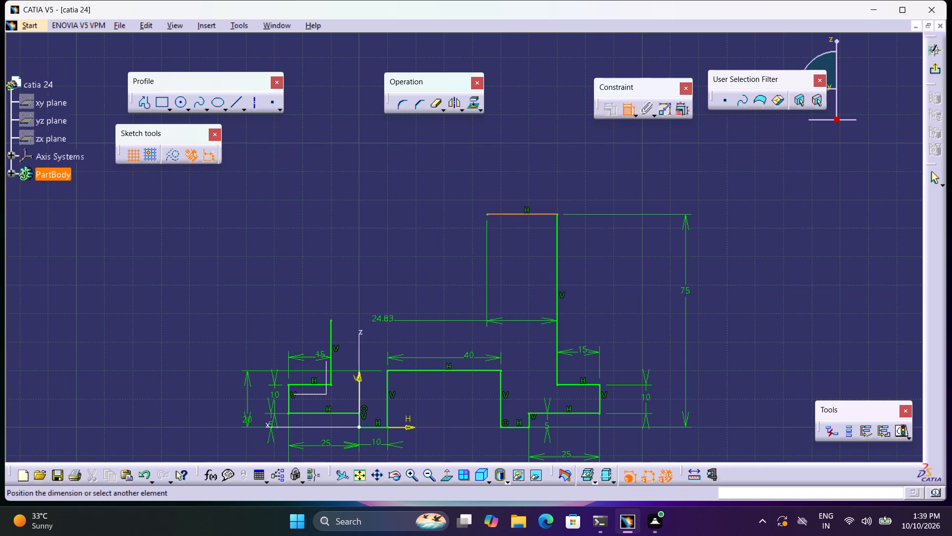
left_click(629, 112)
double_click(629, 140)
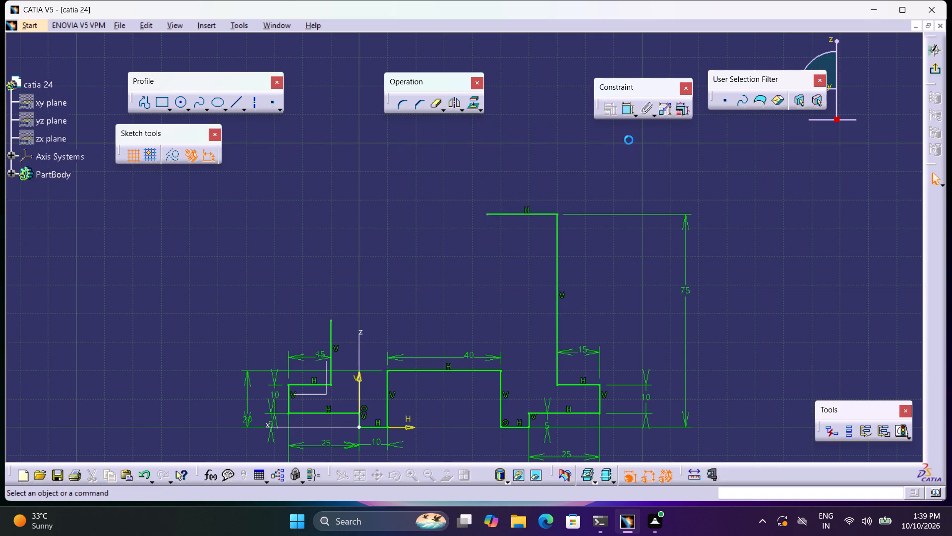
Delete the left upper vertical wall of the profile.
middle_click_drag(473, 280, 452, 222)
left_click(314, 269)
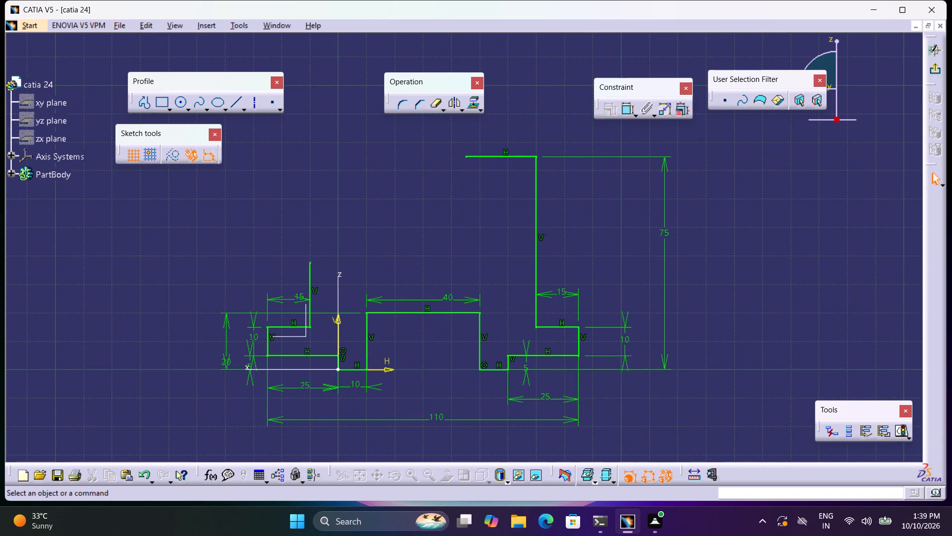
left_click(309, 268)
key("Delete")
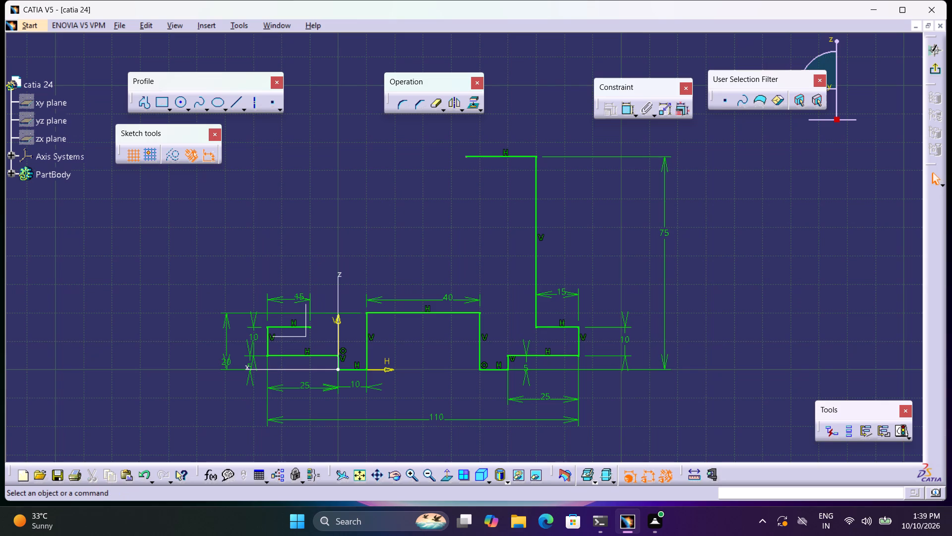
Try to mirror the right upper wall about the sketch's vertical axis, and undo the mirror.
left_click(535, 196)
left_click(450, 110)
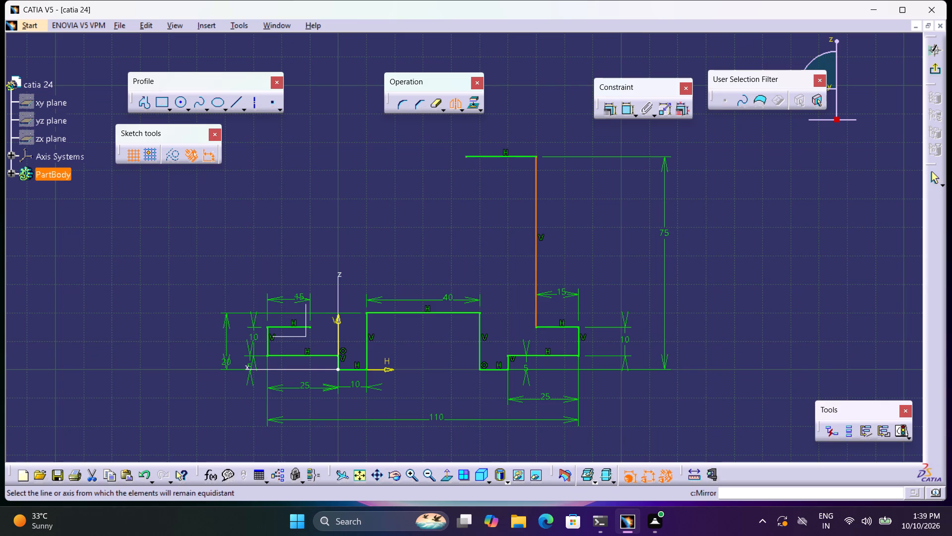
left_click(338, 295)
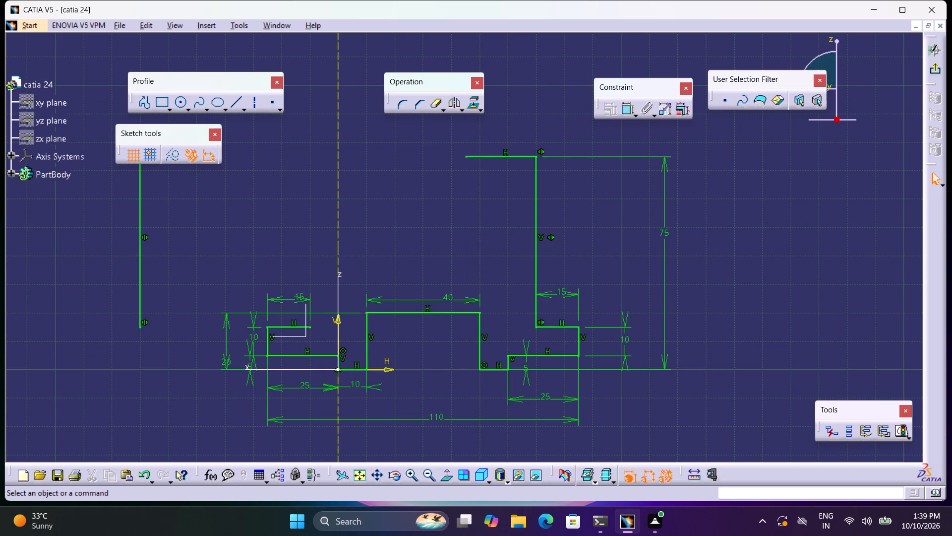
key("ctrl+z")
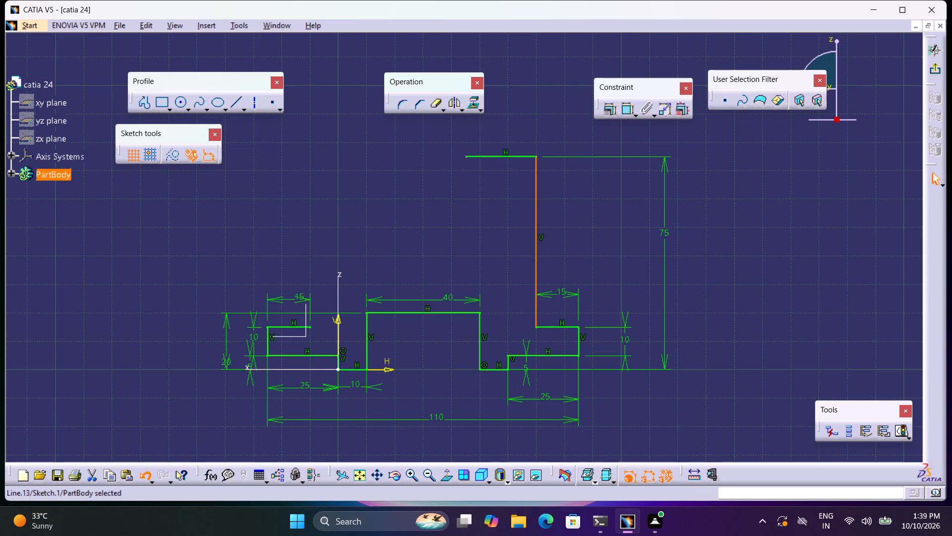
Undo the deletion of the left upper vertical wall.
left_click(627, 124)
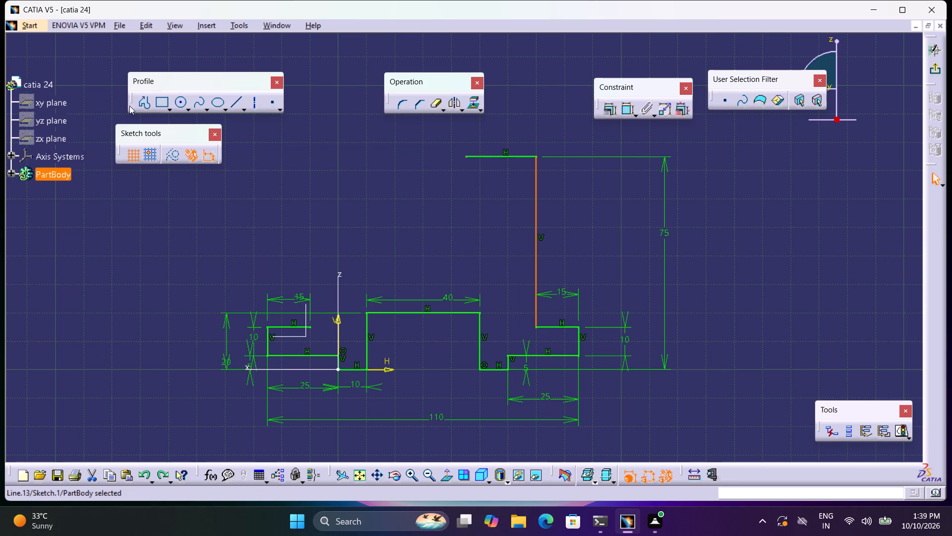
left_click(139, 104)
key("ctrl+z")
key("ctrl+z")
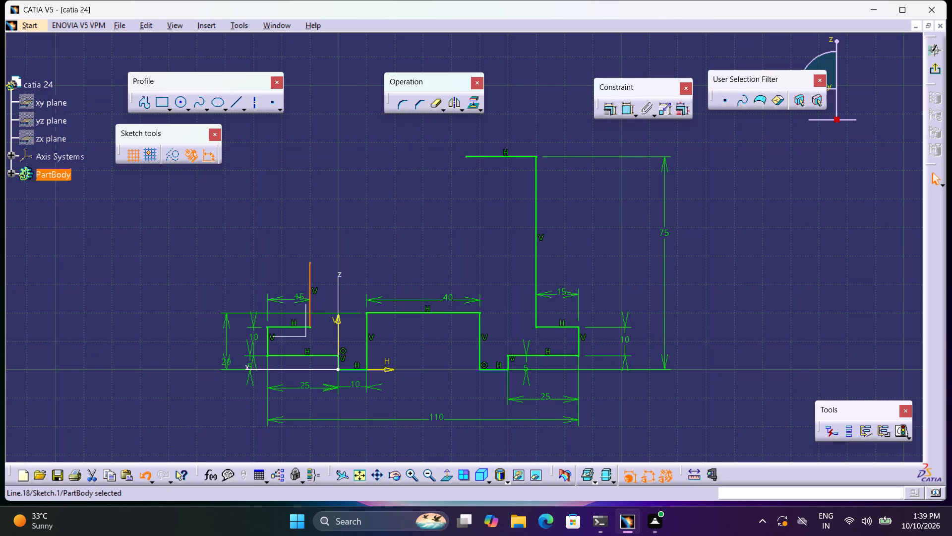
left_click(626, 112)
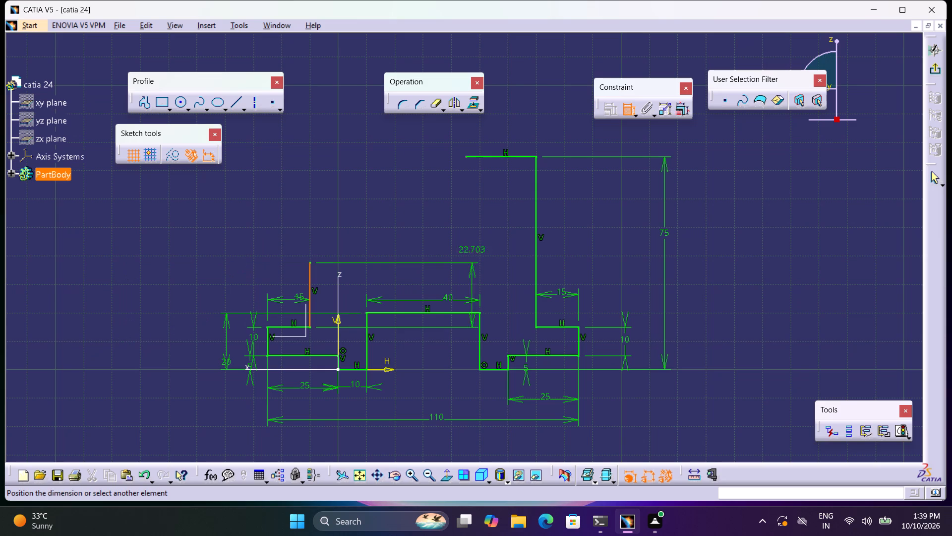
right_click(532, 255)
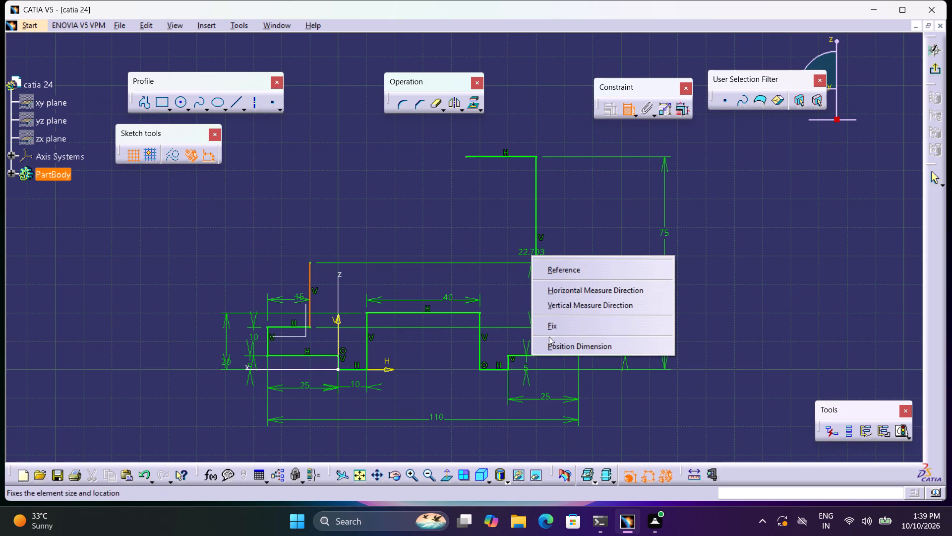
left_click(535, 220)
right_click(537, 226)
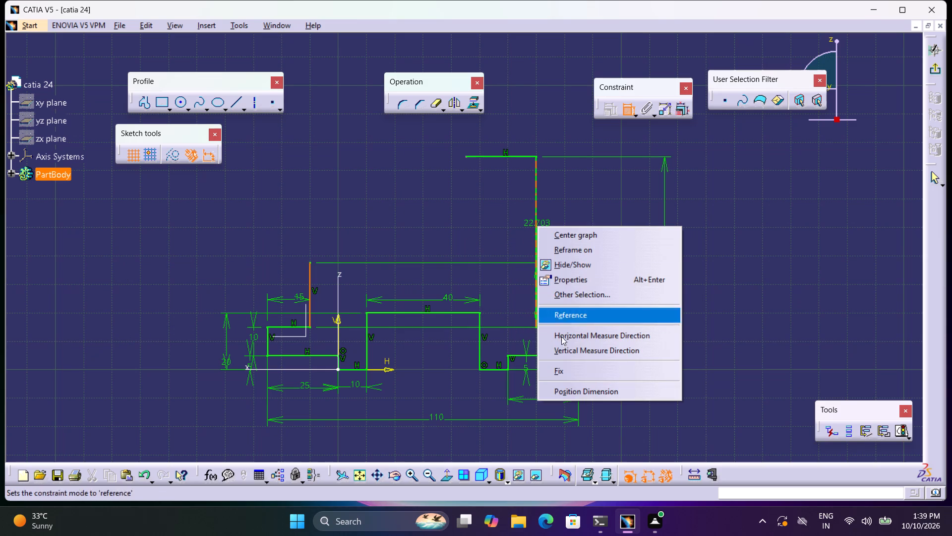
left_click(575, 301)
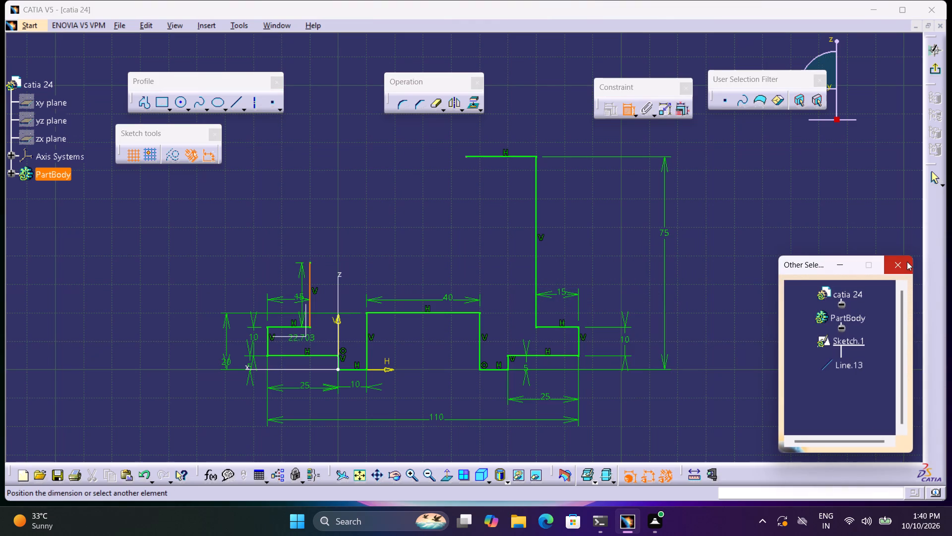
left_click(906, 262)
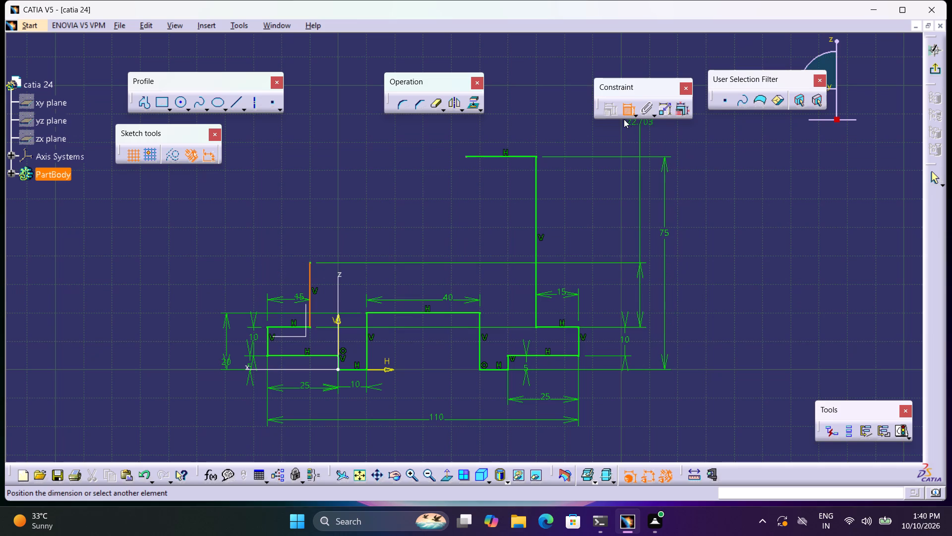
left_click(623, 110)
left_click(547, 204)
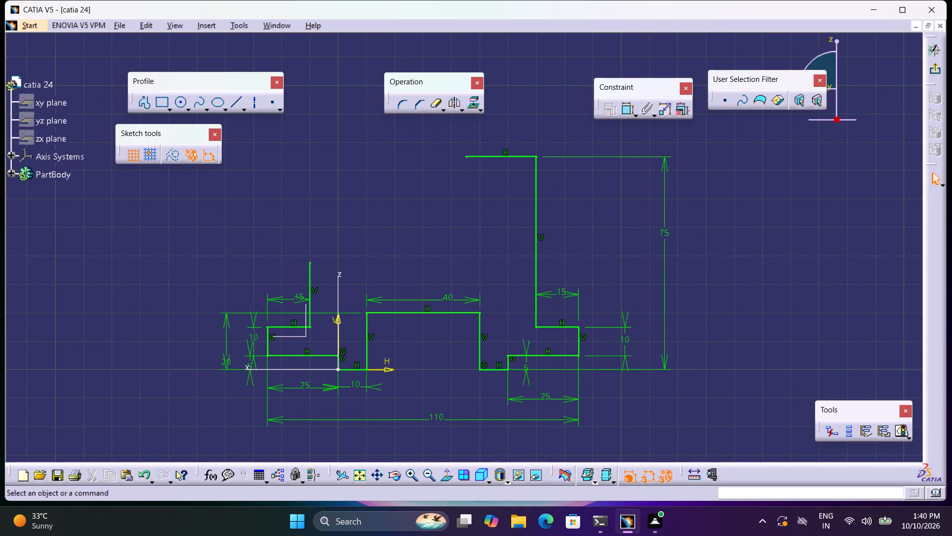
Dimension the height of the left upper wall's top end above the horizontal axis and set it to 75 mm.
left_click(622, 117)
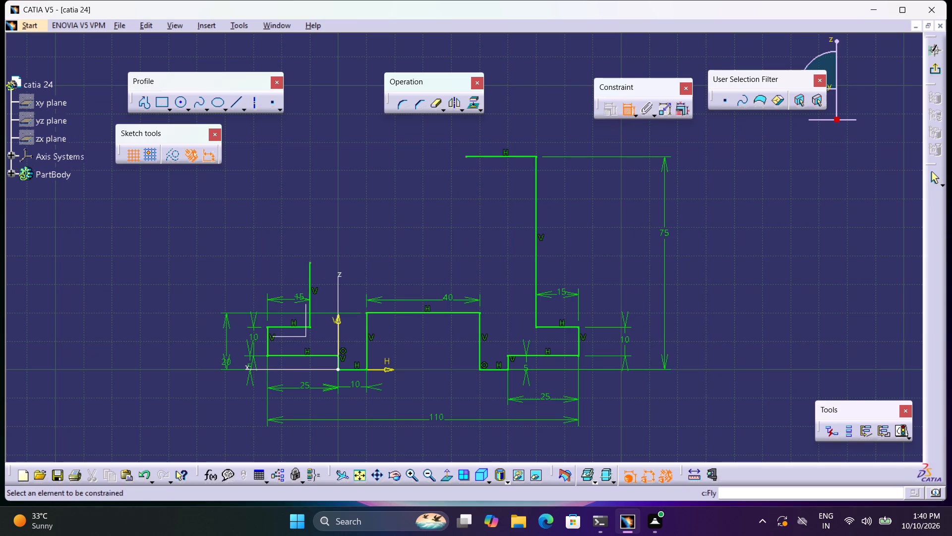
left_click(348, 367)
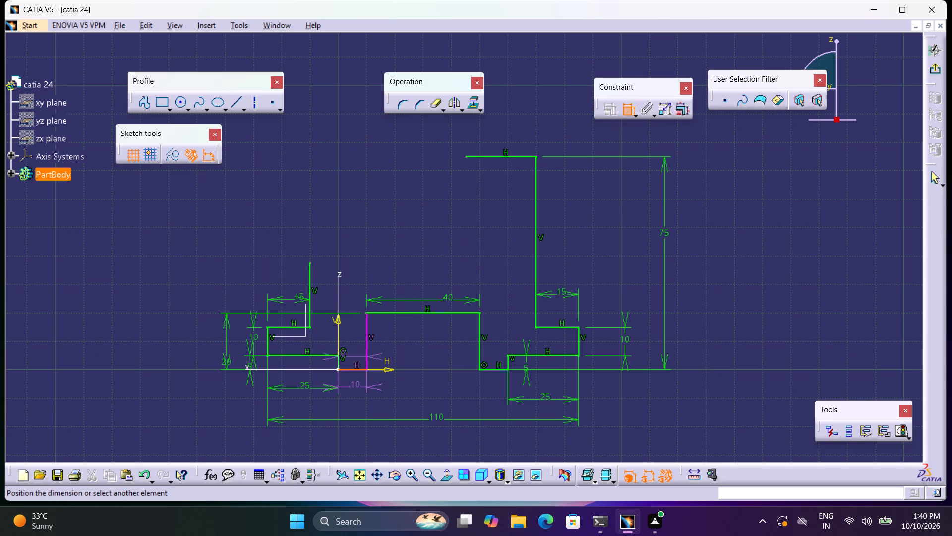
left_click(310, 262)
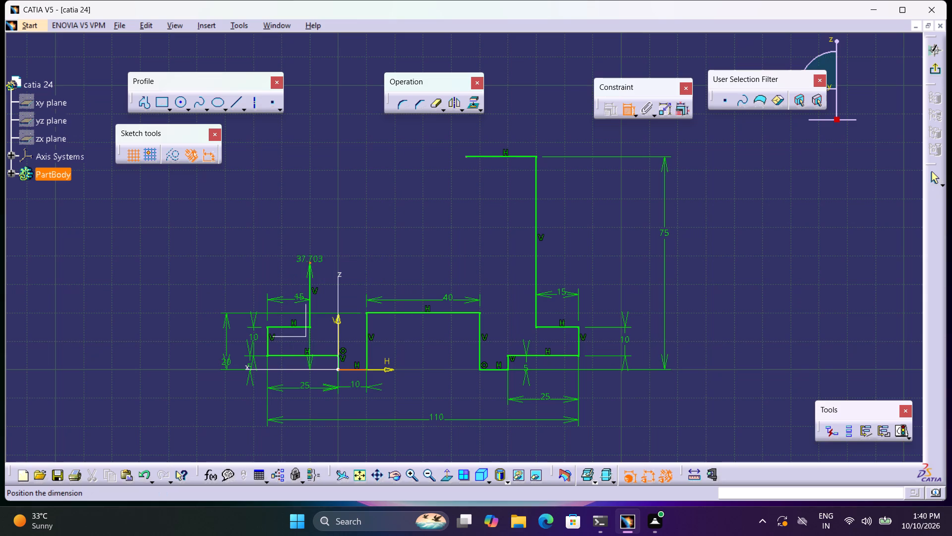
left_click(161, 278)
double_click(165, 276)
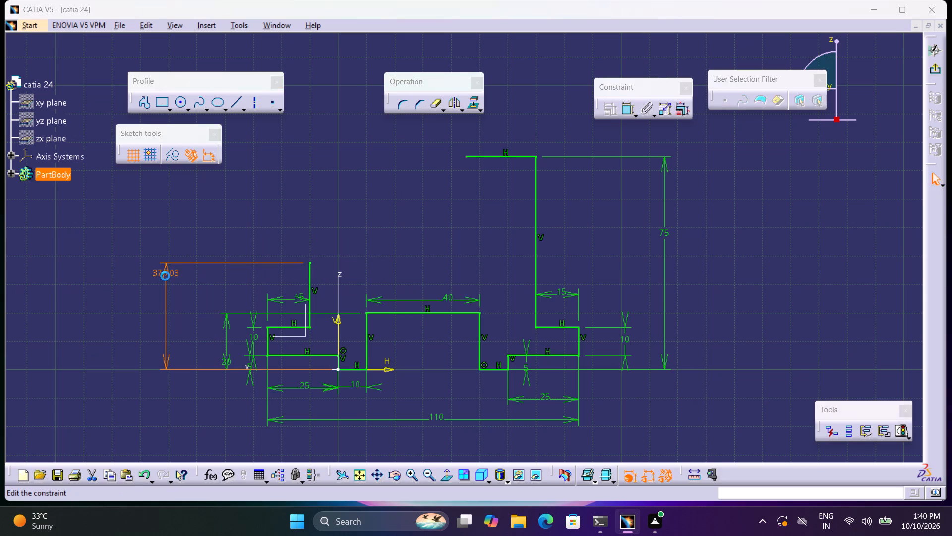
type("76")
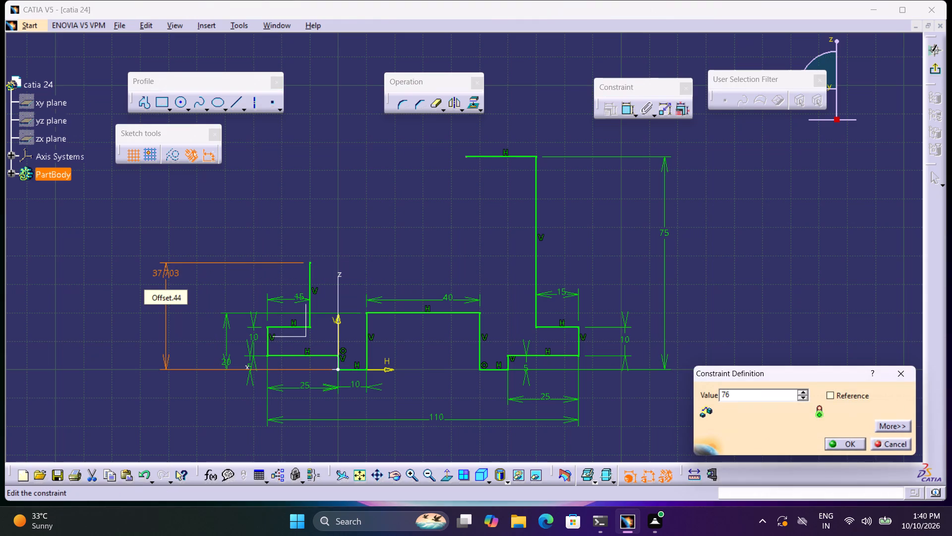
key("BackSpace")
key("5")
key("Return")
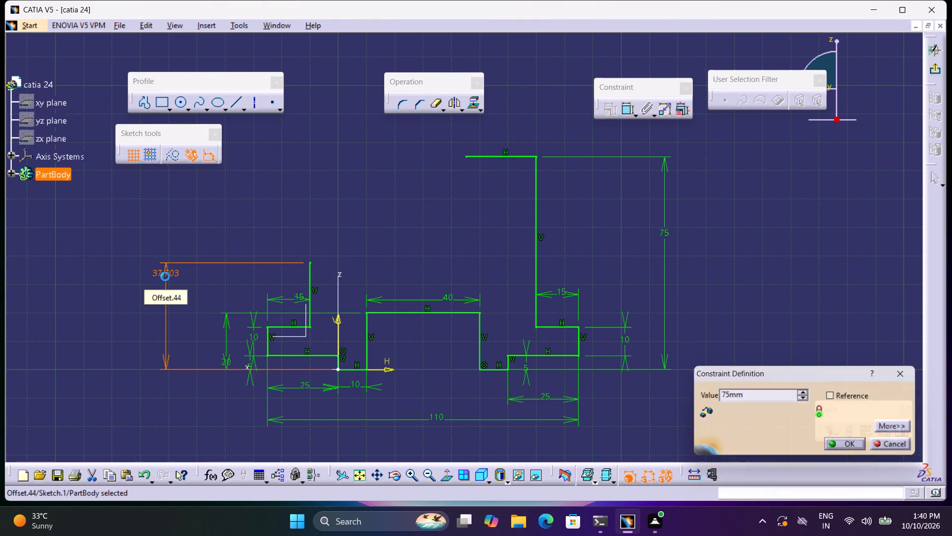
Sketch a short horizontal line inward from the top end of the left upper wall.
middle_click_drag(355, 257, 294, 370)
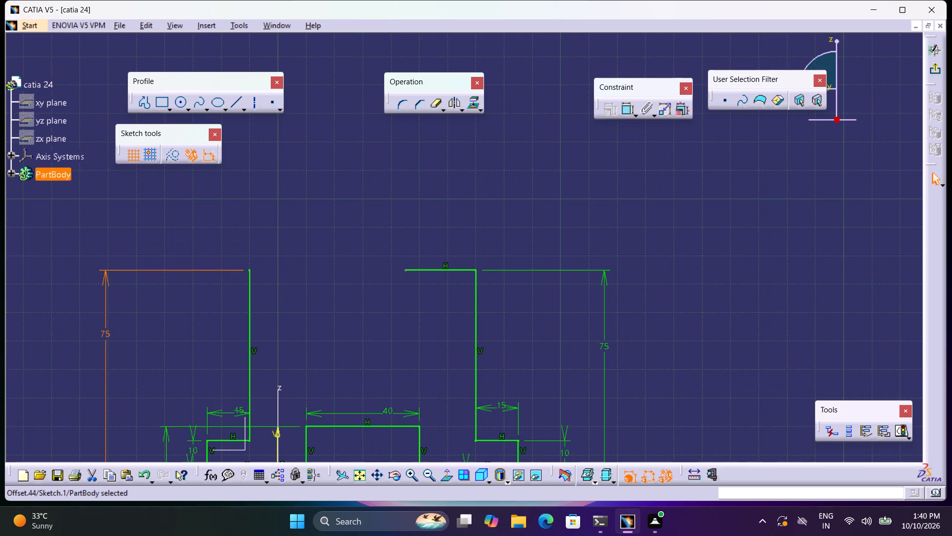
left_click(145, 102)
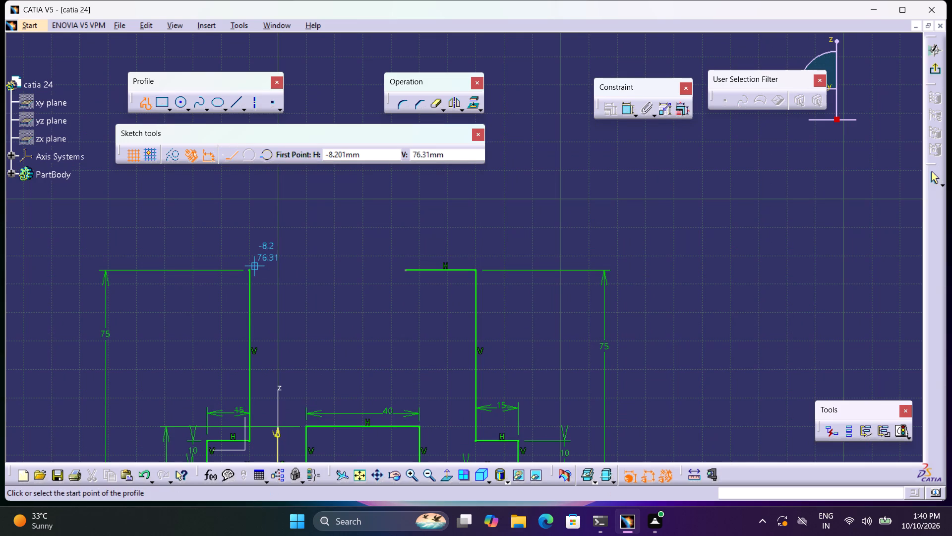
left_click(250, 268)
left_click(276, 269)
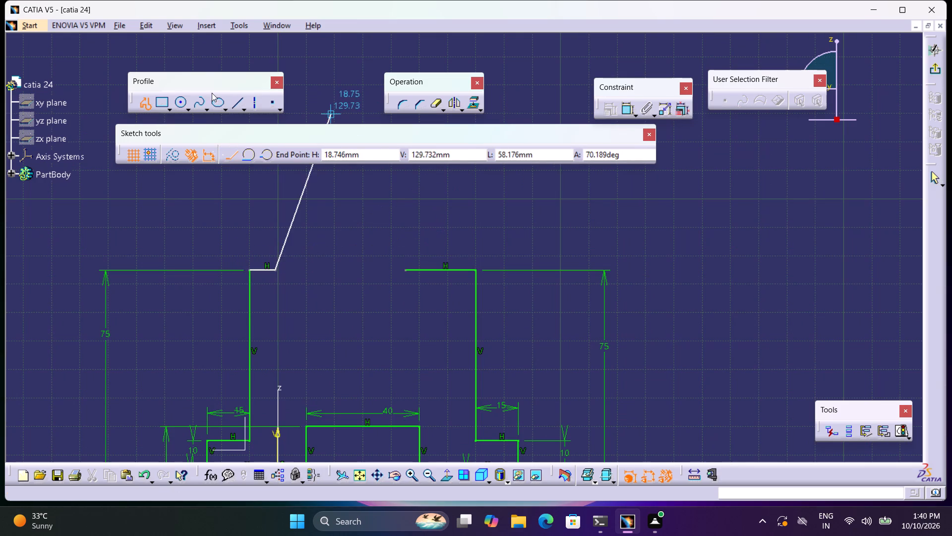
left_click(144, 107)
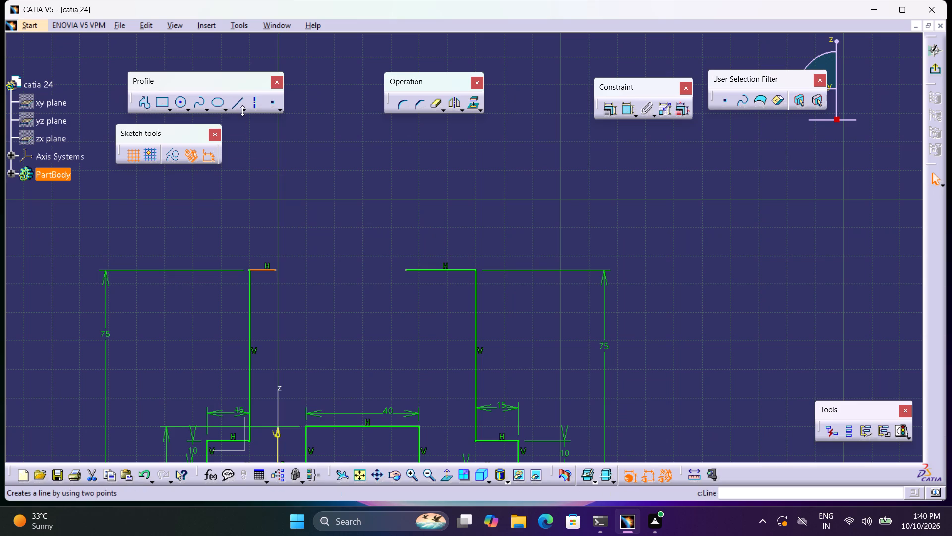
Sketch a separate horizontal line just above the gap between the two top segments and set its length to 50 mm.
left_click(235, 100)
left_click(304, 259)
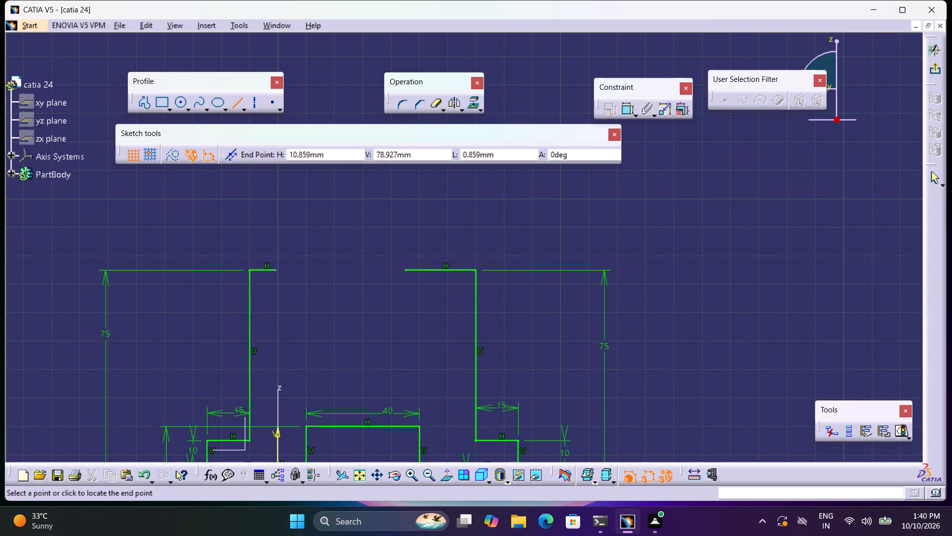
left_click(375, 258)
left_click(627, 105)
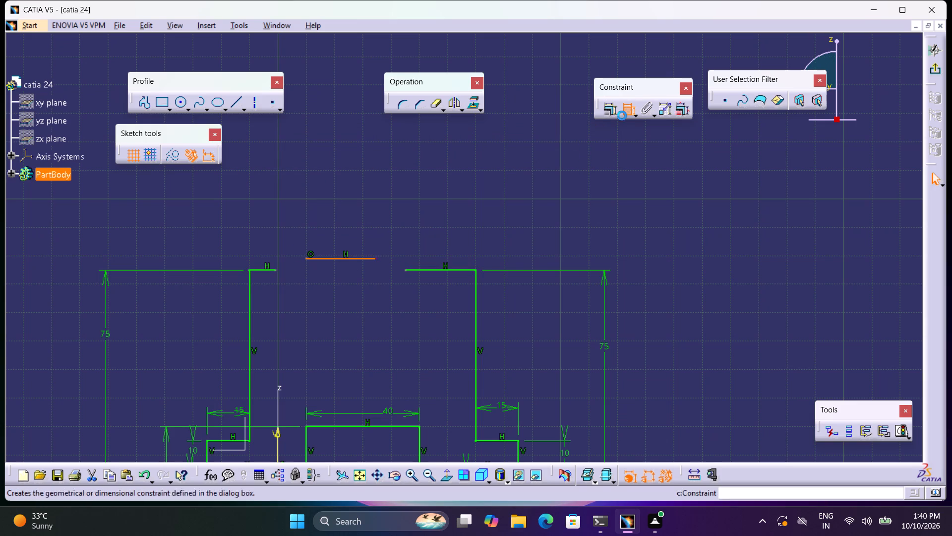
left_click(421, 181)
double_click(420, 177)
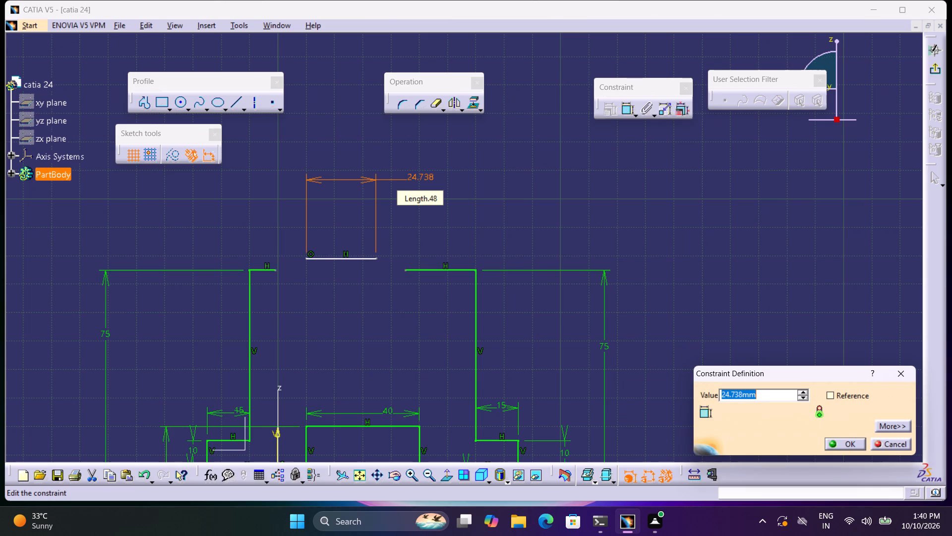
type("50")
key("Return")
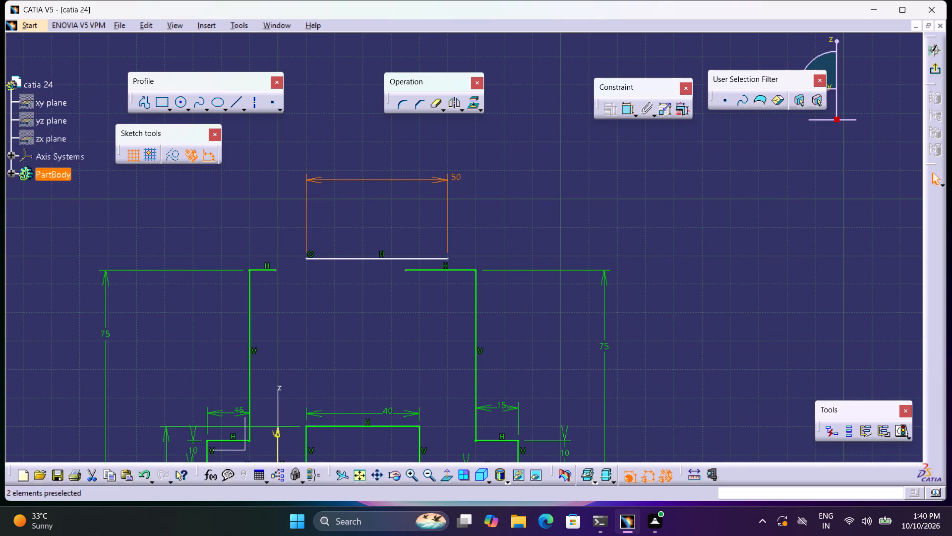
Sketch a vertical construction line about 44 mm long through the middle of the profile, crossing the slot's top edge.
middle_click_drag(419, 320, 385, 175)
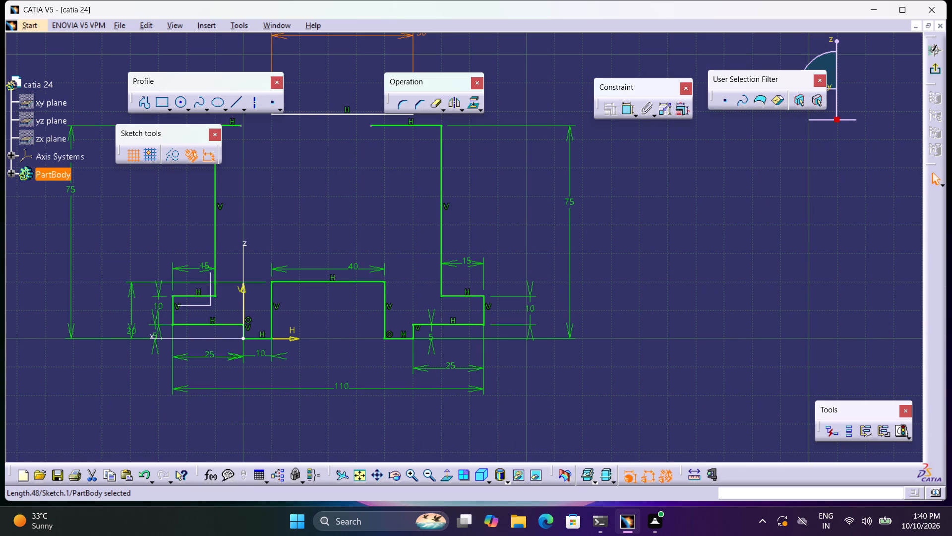
left_click(238, 97)
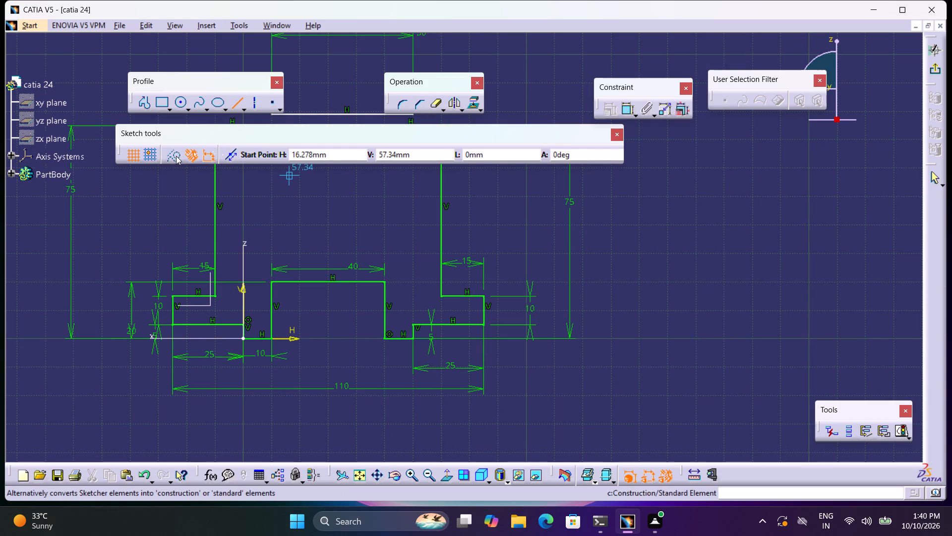
left_click(176, 156)
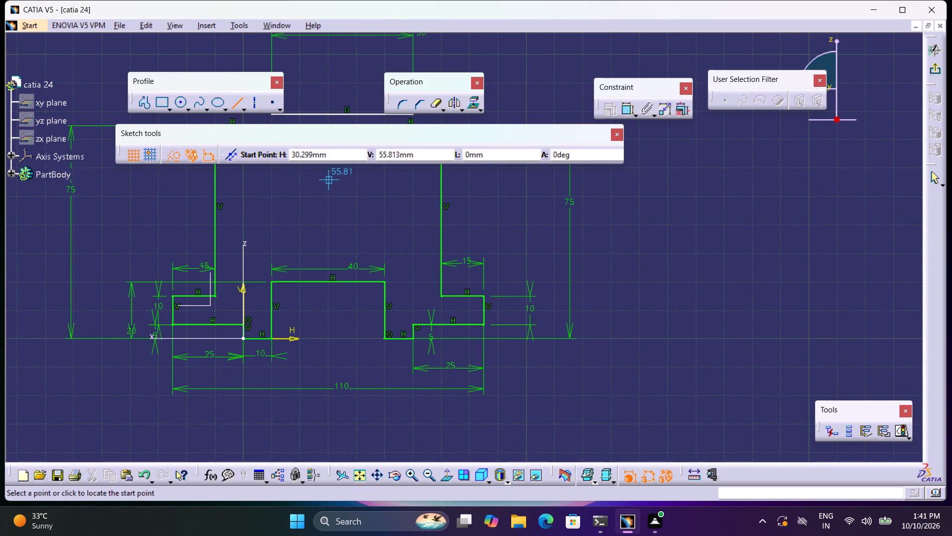
left_click(330, 177)
left_click(328, 302)
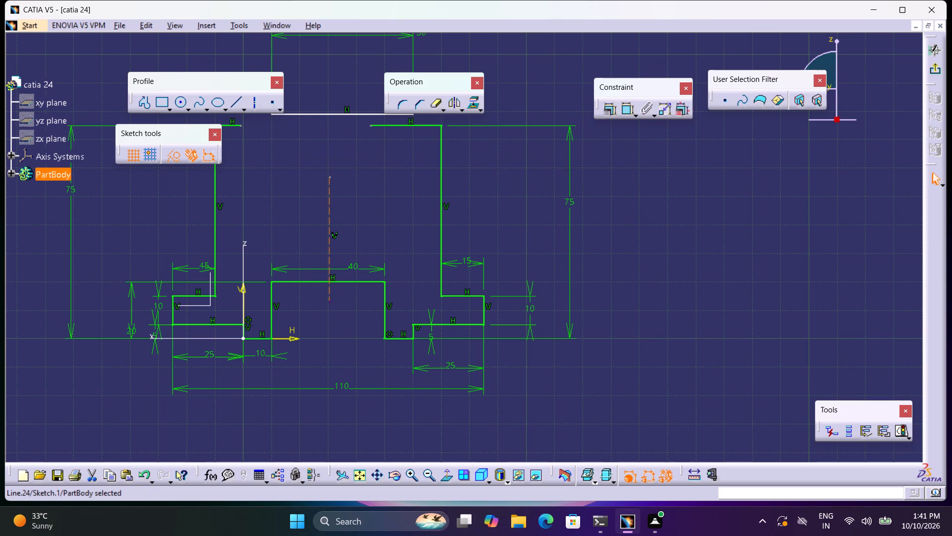
Dimension the construction line from the profile's right outer vertical edge and set the distance to 55 mm.
left_click(629, 107)
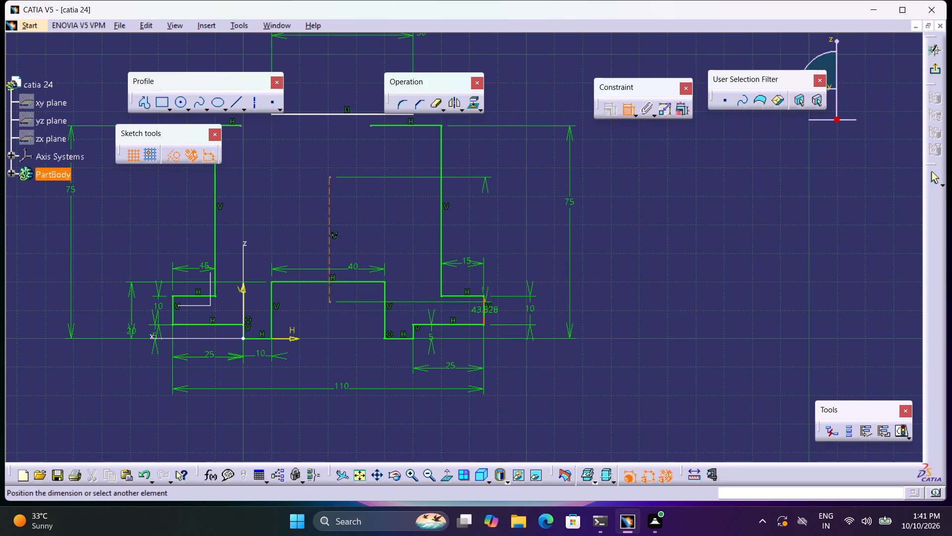
left_click(485, 312)
left_click(434, 431)
double_click(441, 427)
type("55")
key("Return")
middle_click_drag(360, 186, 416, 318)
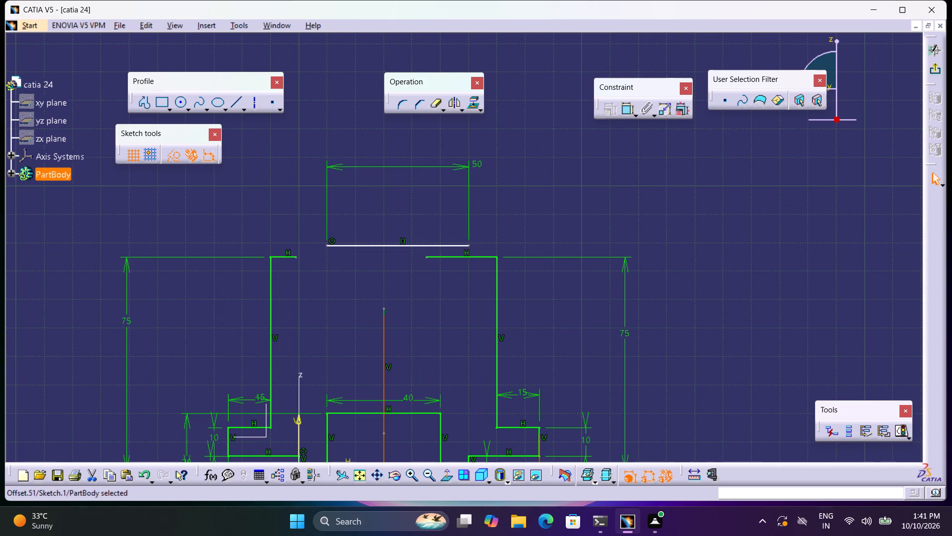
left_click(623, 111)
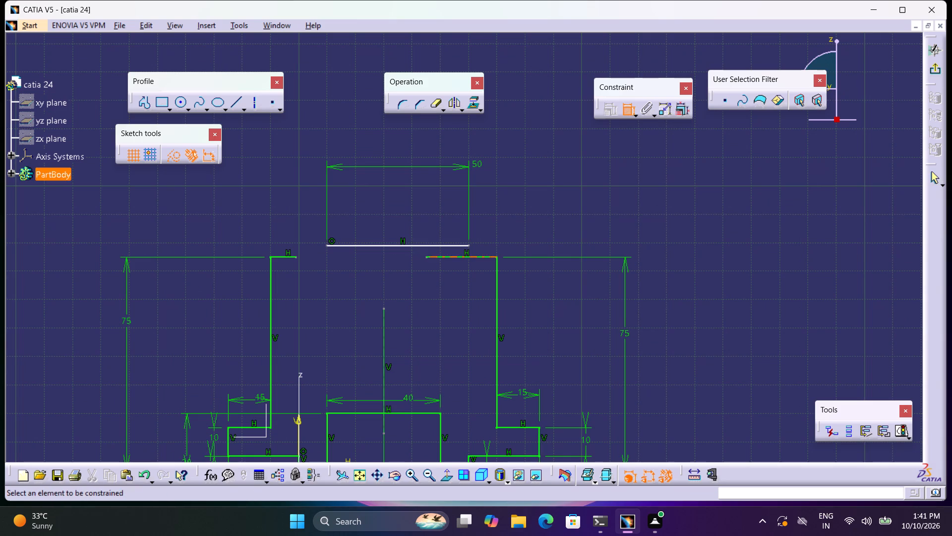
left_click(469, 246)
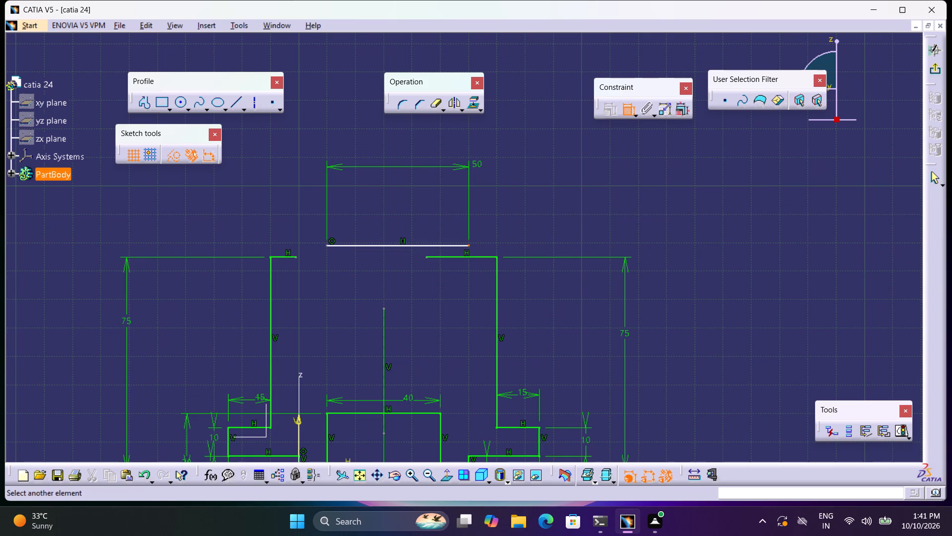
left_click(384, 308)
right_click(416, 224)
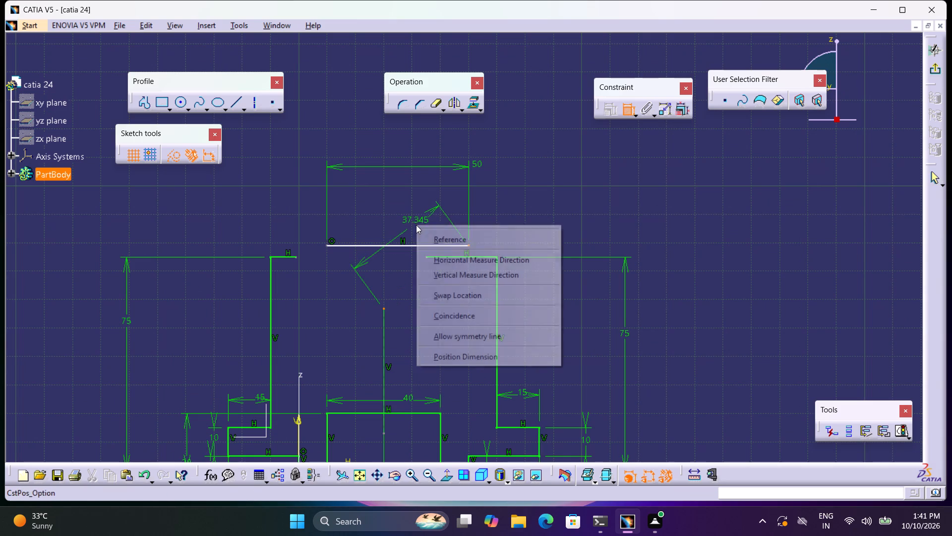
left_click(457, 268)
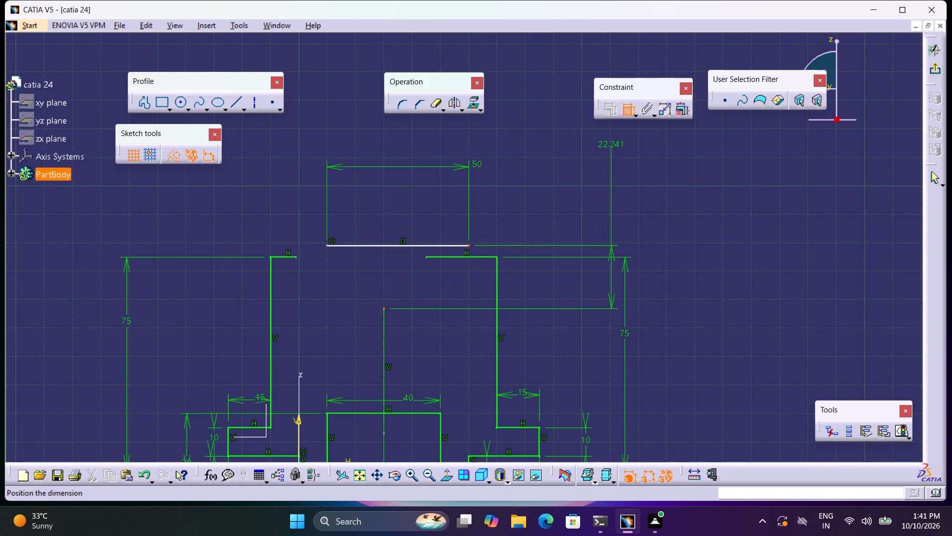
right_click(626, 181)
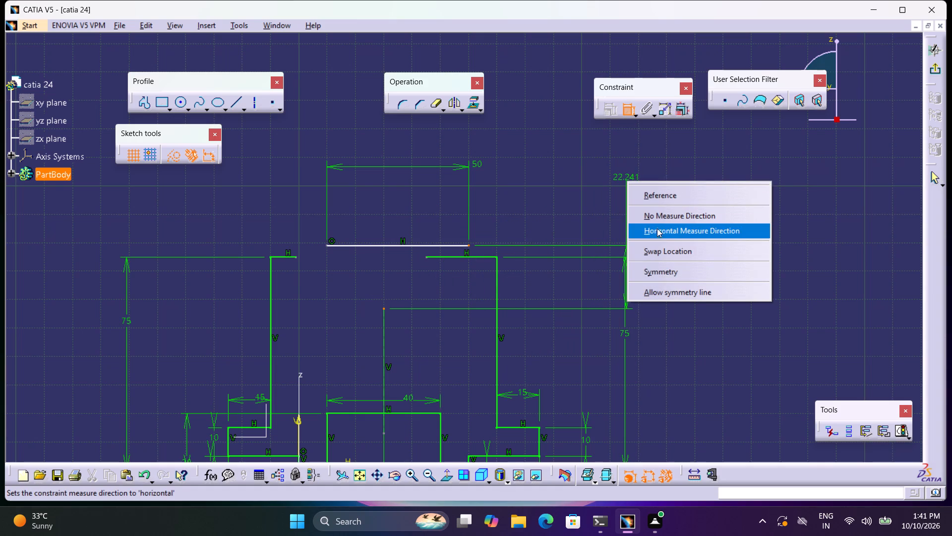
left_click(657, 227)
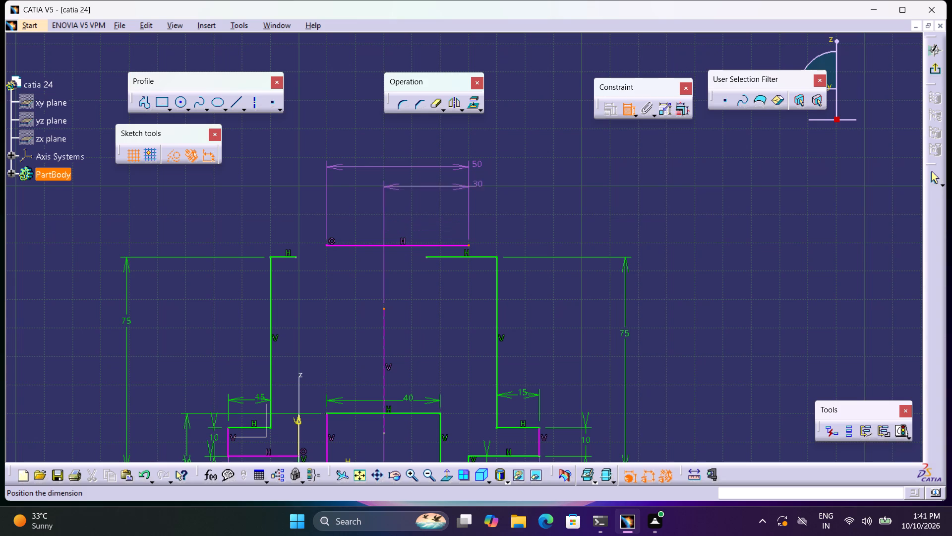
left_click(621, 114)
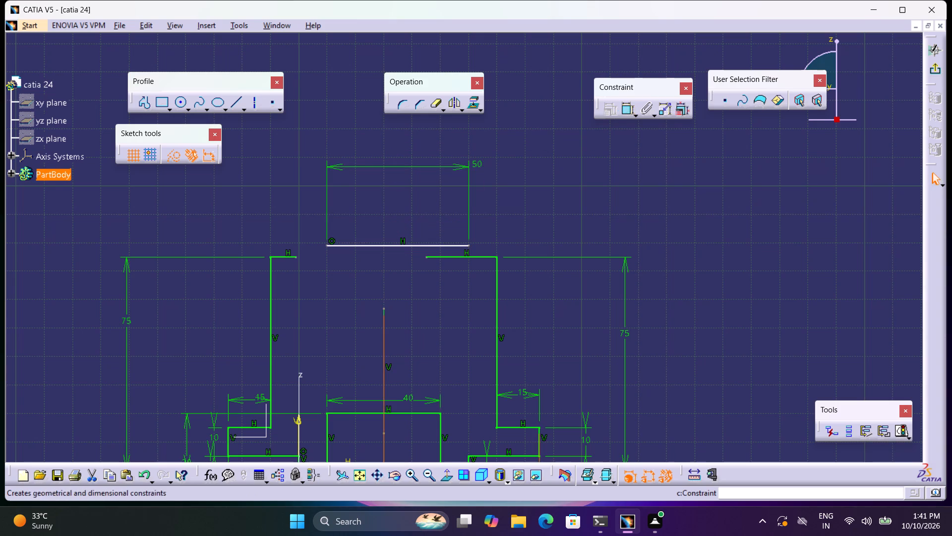
Make the left end of the 50 mm line coincident with the inner end of the left wall's short top line.
middle_click_drag(594, 179, 552, 175)
middle_click_drag(529, 177, 520, 151)
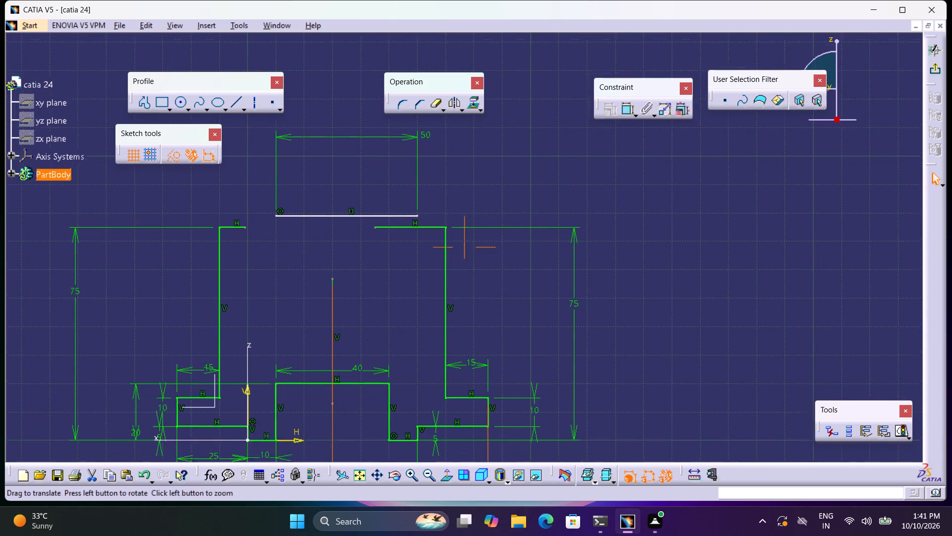
middle_click_drag(520, 151, 517, 145)
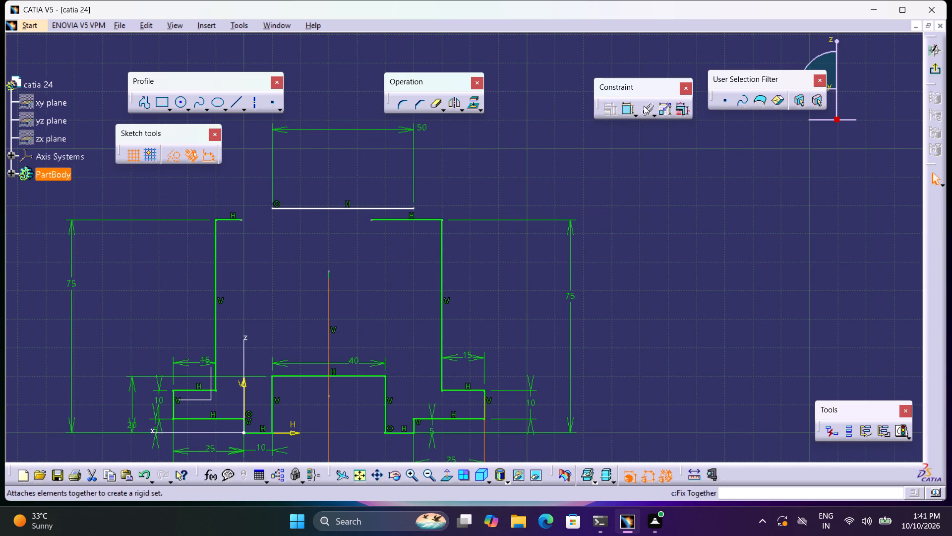
left_click(631, 112)
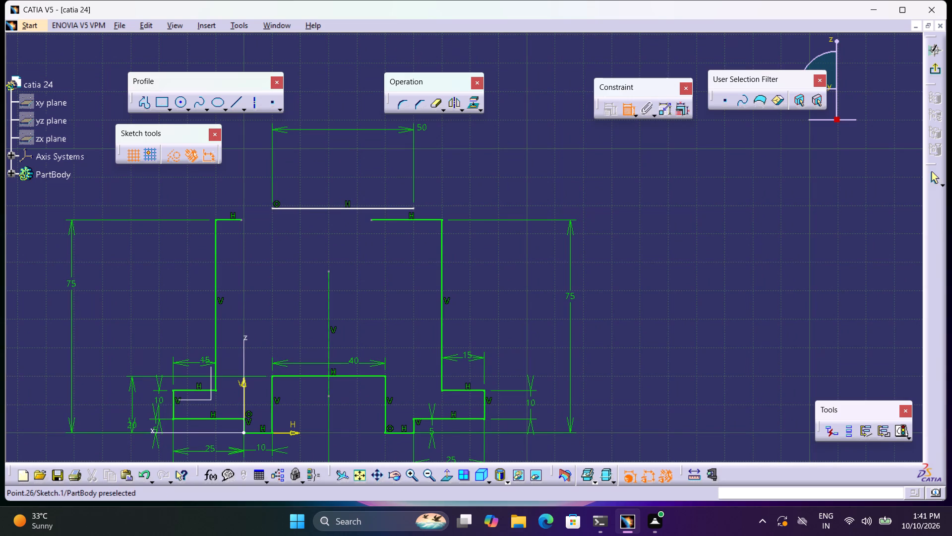
left_click(243, 217)
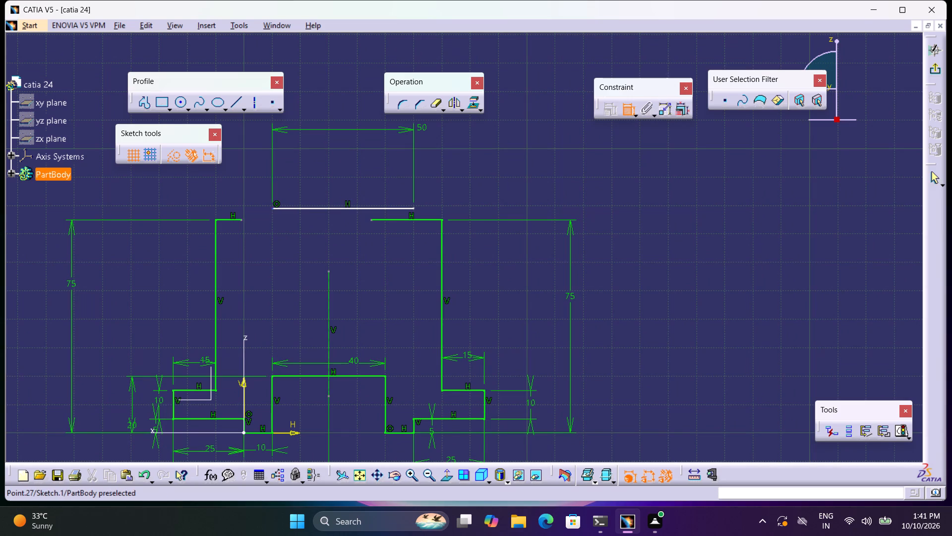
left_click(273, 208)
left_click(241, 220)
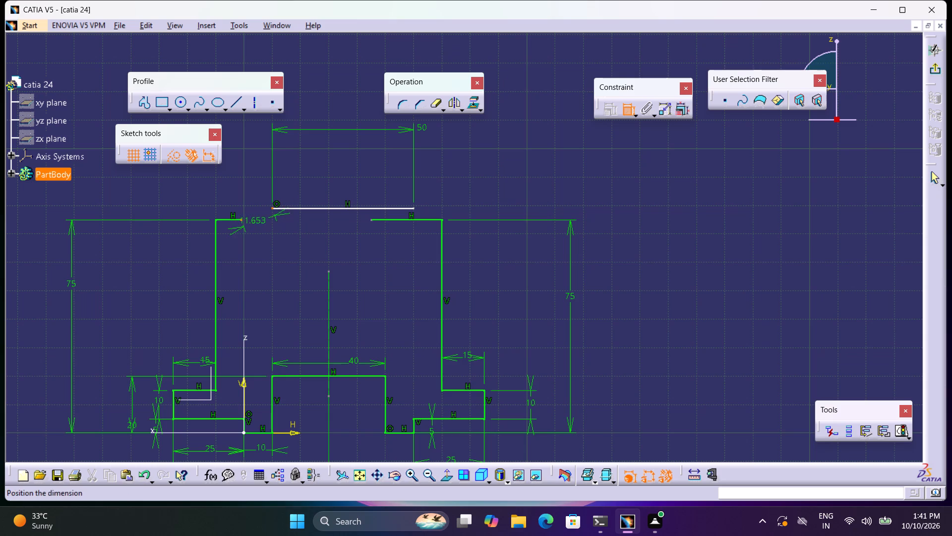
right_click(255, 224)
left_click(307, 321)
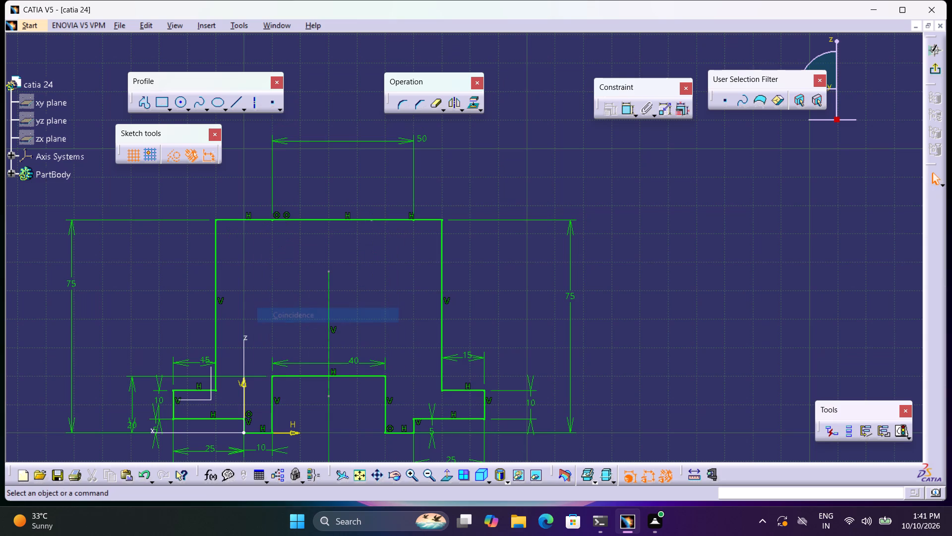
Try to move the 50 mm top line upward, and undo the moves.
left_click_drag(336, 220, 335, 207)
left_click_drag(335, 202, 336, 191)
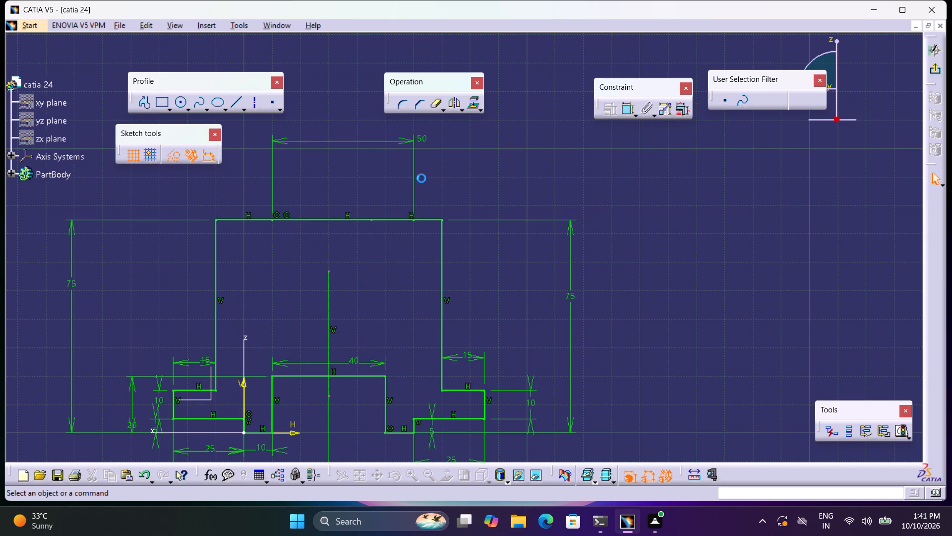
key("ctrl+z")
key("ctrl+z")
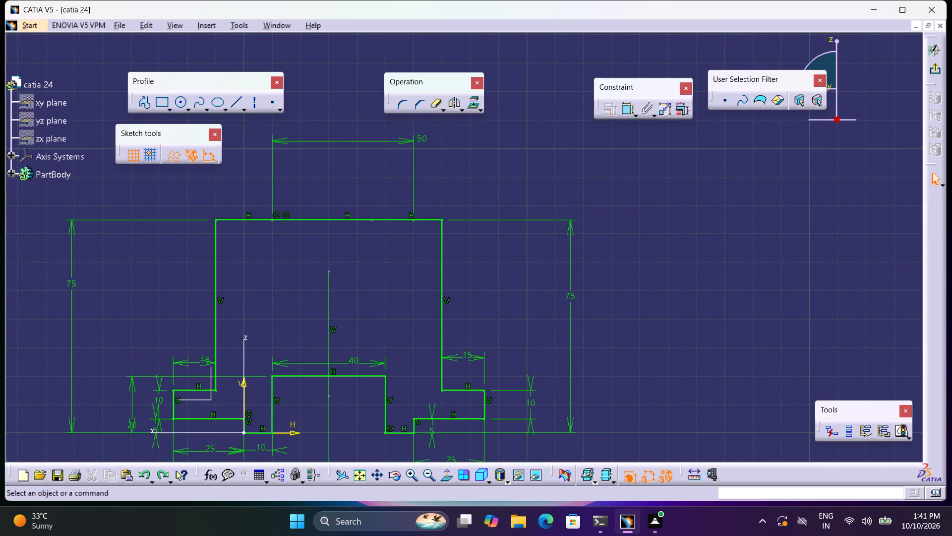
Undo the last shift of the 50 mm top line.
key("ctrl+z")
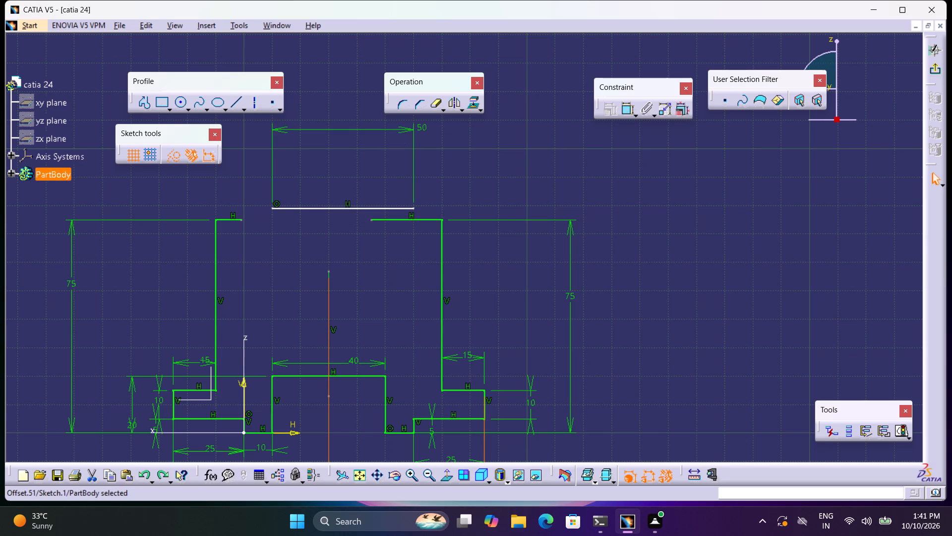
Stretch the inner ends of both short top lines until they lie directly below the ends of the 50 mm line.
left_click_drag(243, 219, 258, 222)
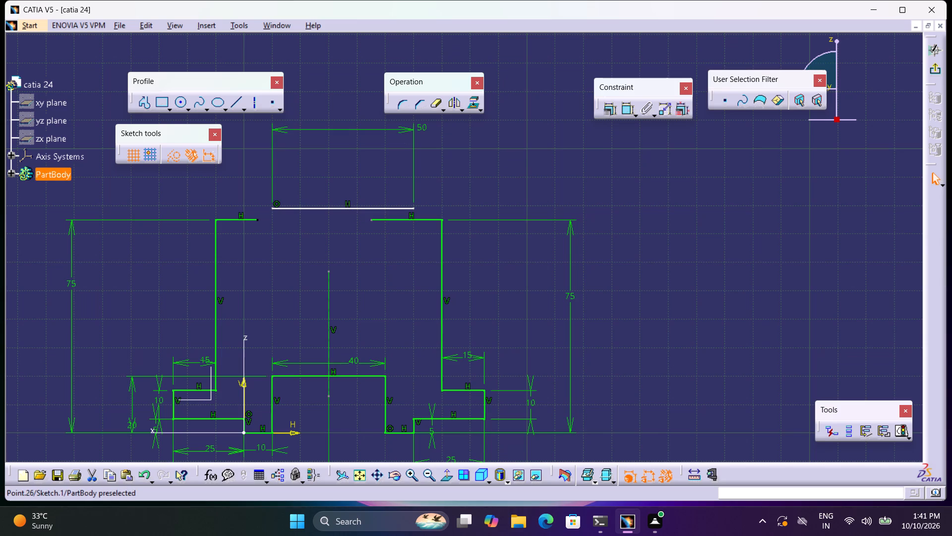
left_click_drag(258, 222, 272, 226)
left_click_drag(370, 218, 383, 226)
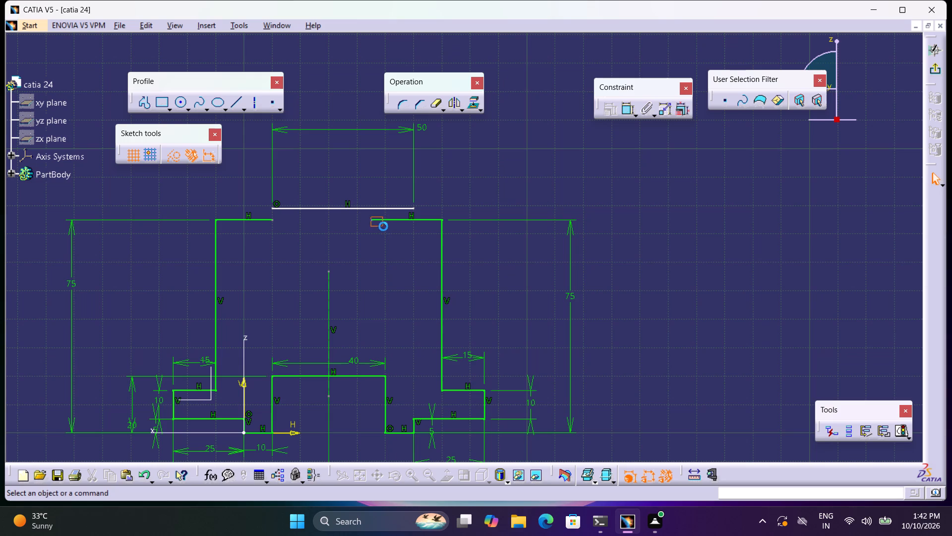
left_click_drag(383, 226, 391, 229)
left_click_drag(370, 219, 399, 228)
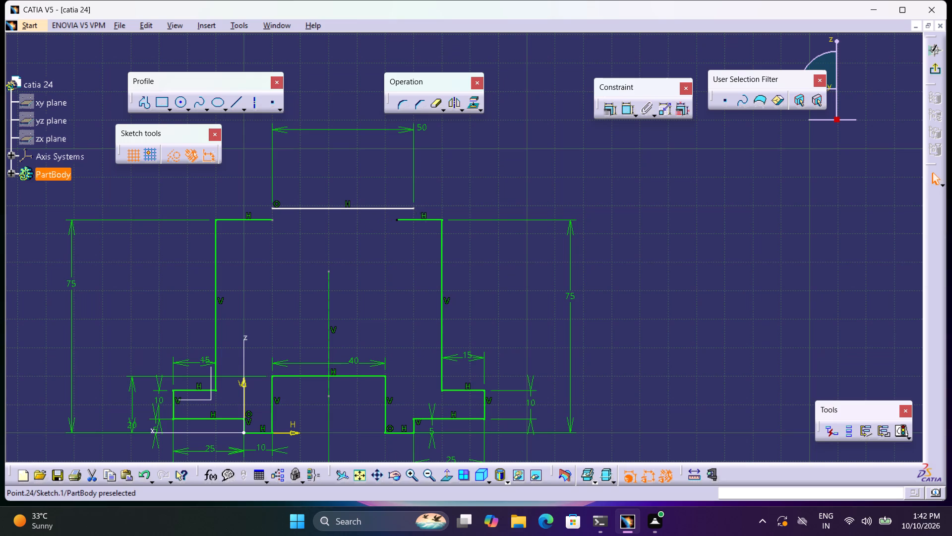
left_click_drag(399, 228, 415, 235)
left_click_drag(415, 235, 414, 235)
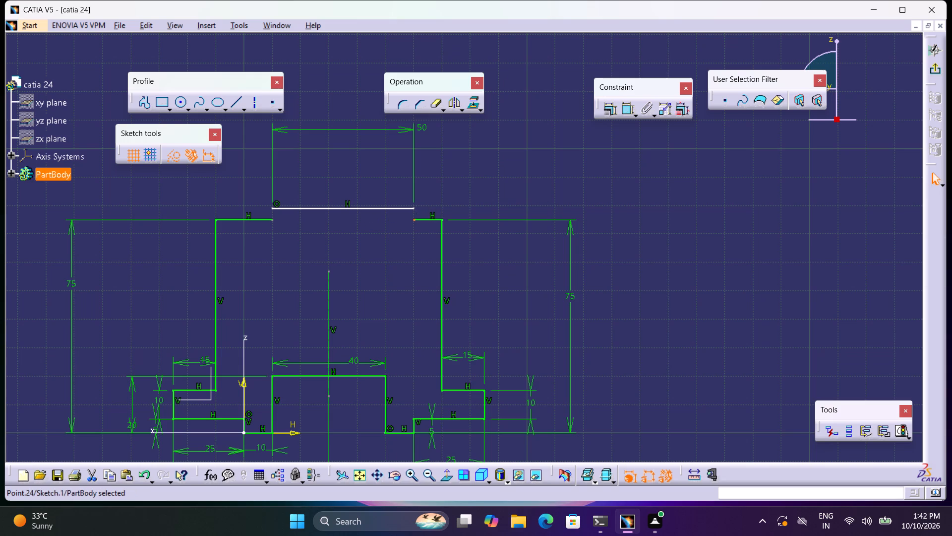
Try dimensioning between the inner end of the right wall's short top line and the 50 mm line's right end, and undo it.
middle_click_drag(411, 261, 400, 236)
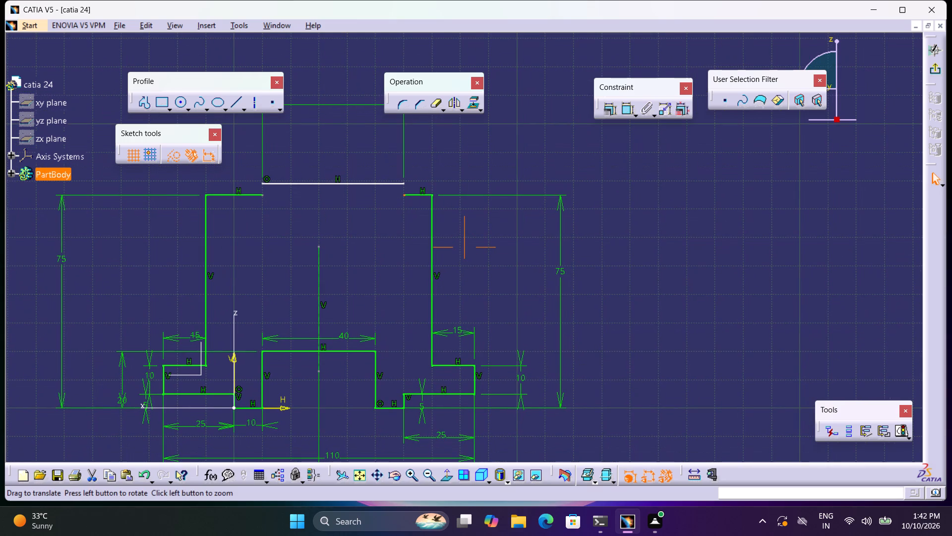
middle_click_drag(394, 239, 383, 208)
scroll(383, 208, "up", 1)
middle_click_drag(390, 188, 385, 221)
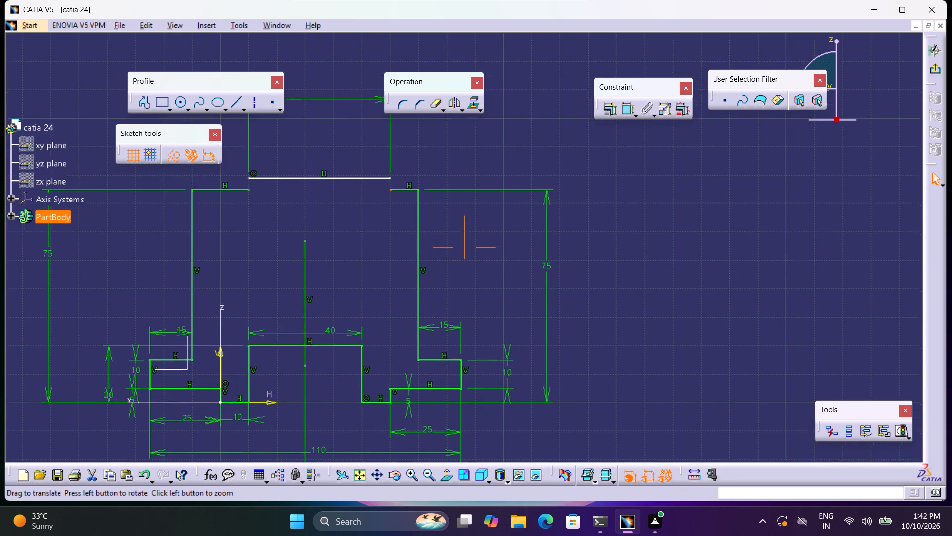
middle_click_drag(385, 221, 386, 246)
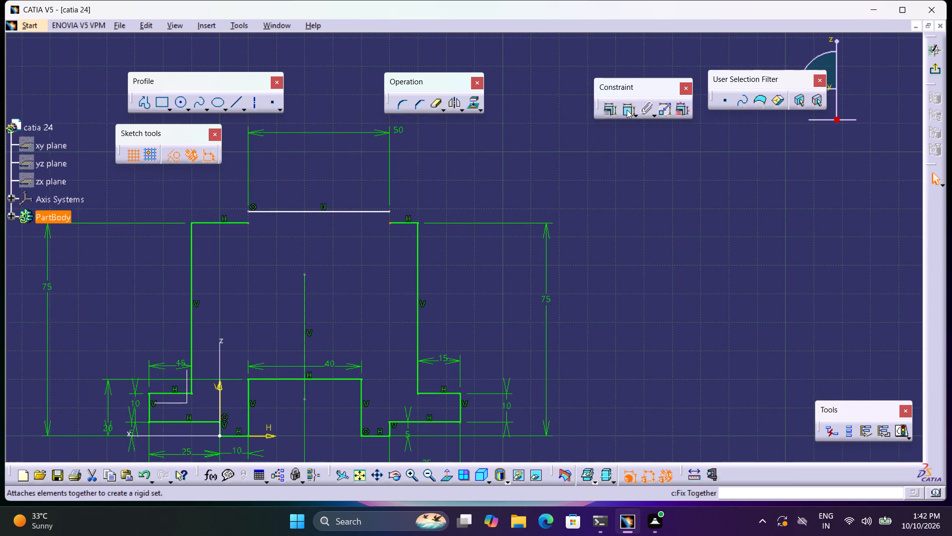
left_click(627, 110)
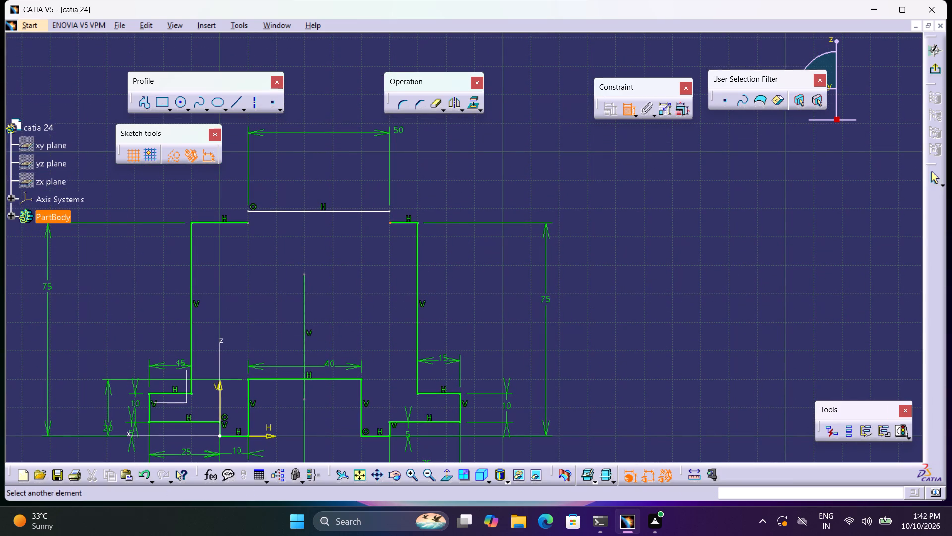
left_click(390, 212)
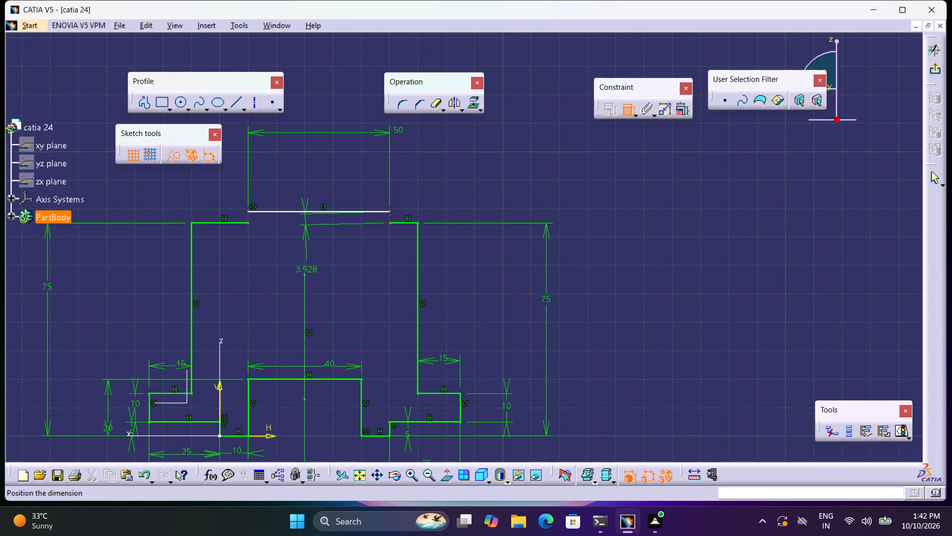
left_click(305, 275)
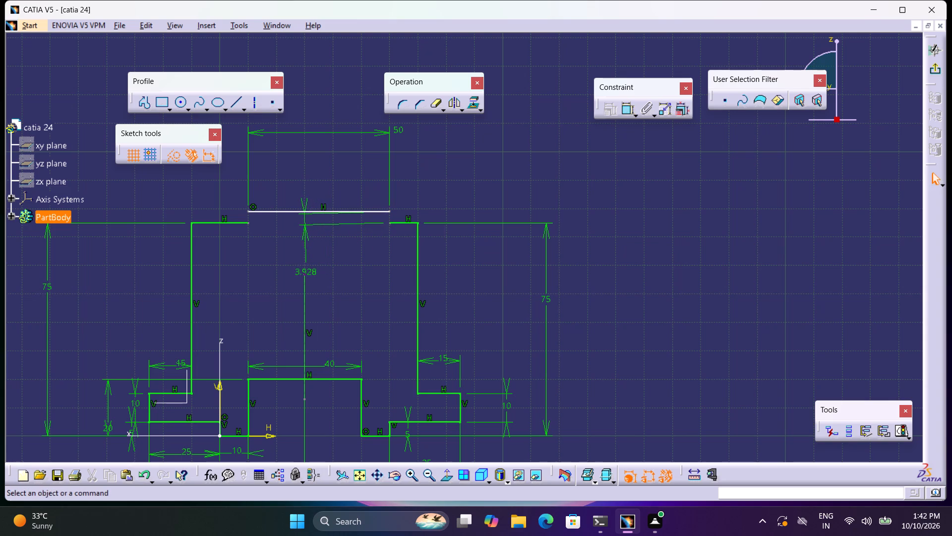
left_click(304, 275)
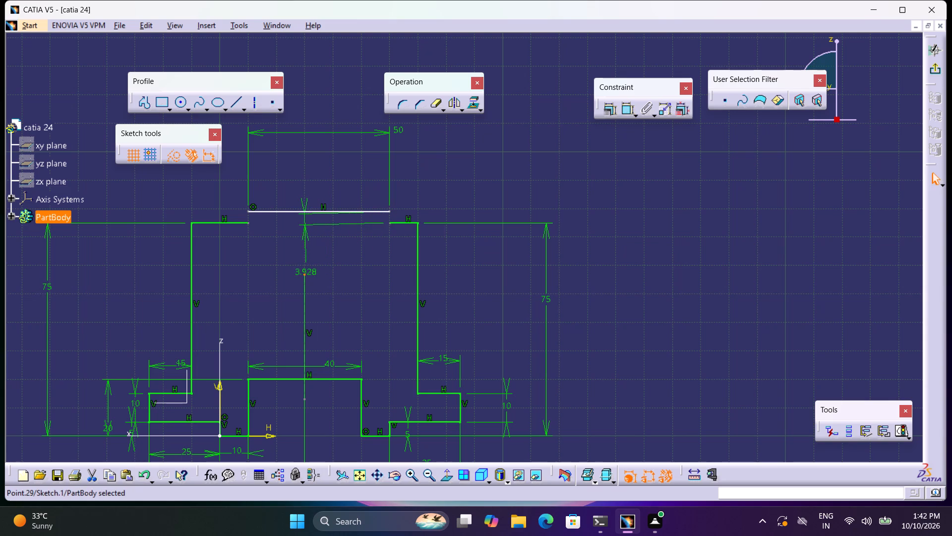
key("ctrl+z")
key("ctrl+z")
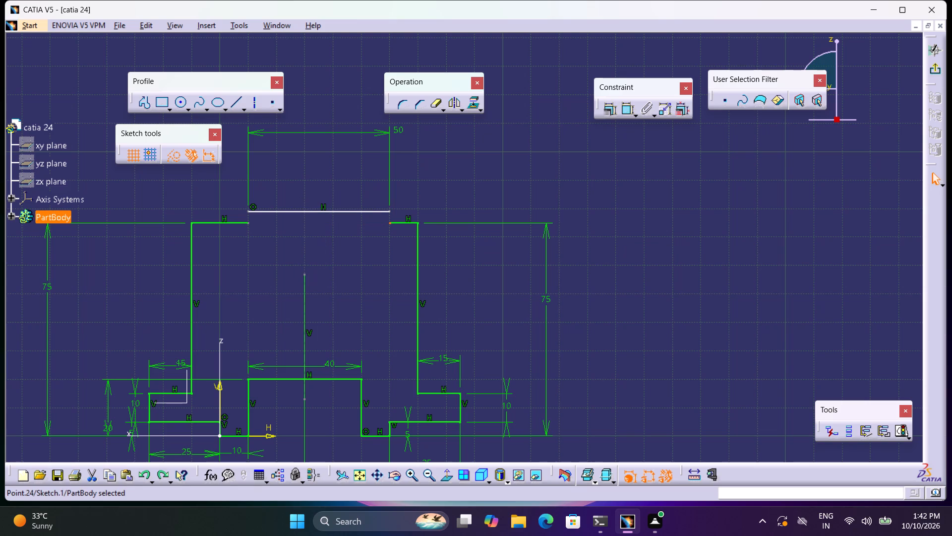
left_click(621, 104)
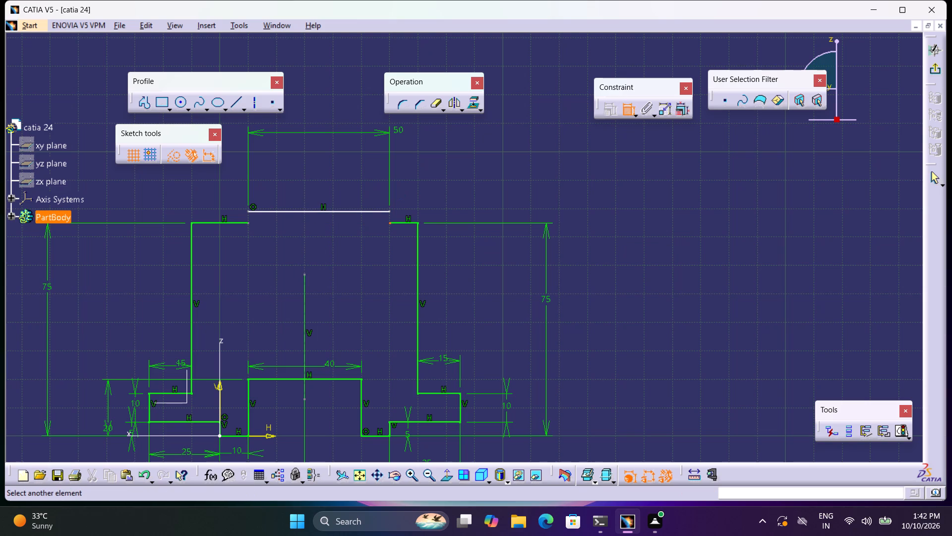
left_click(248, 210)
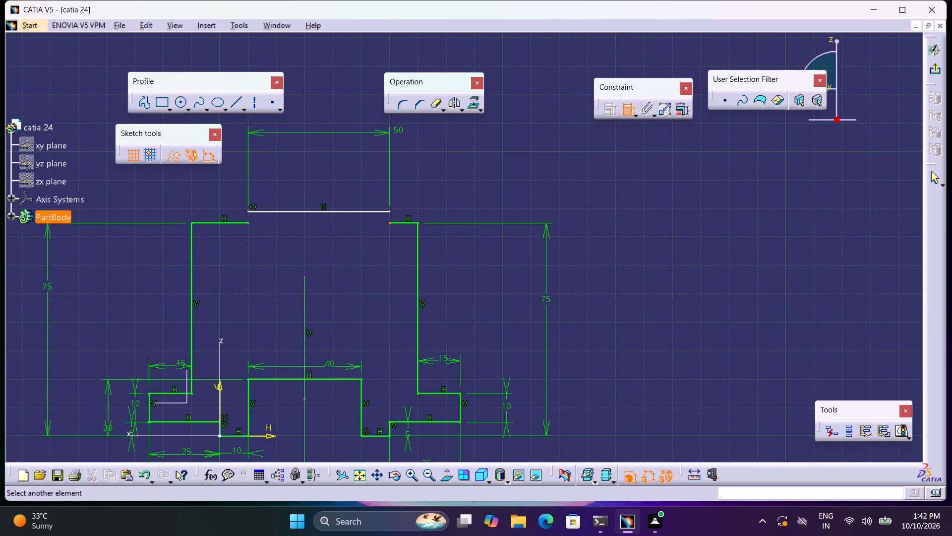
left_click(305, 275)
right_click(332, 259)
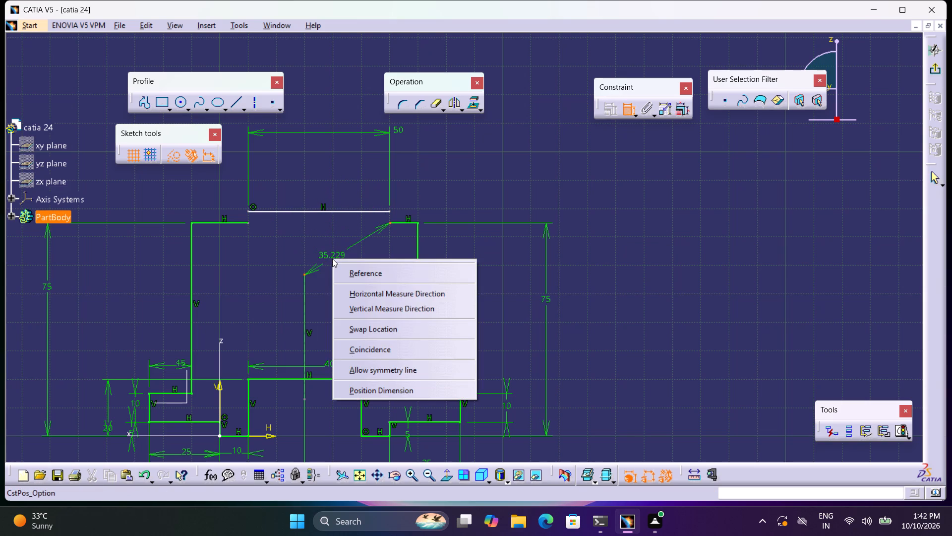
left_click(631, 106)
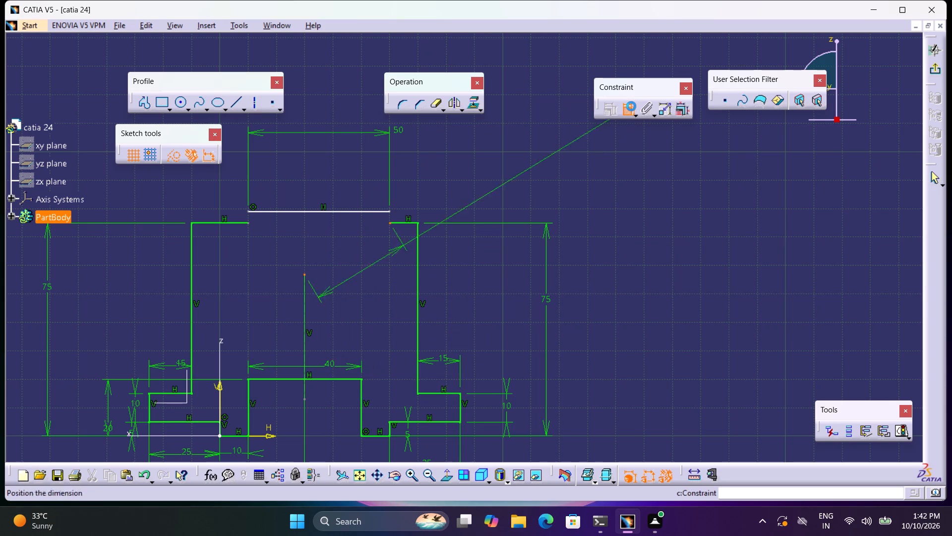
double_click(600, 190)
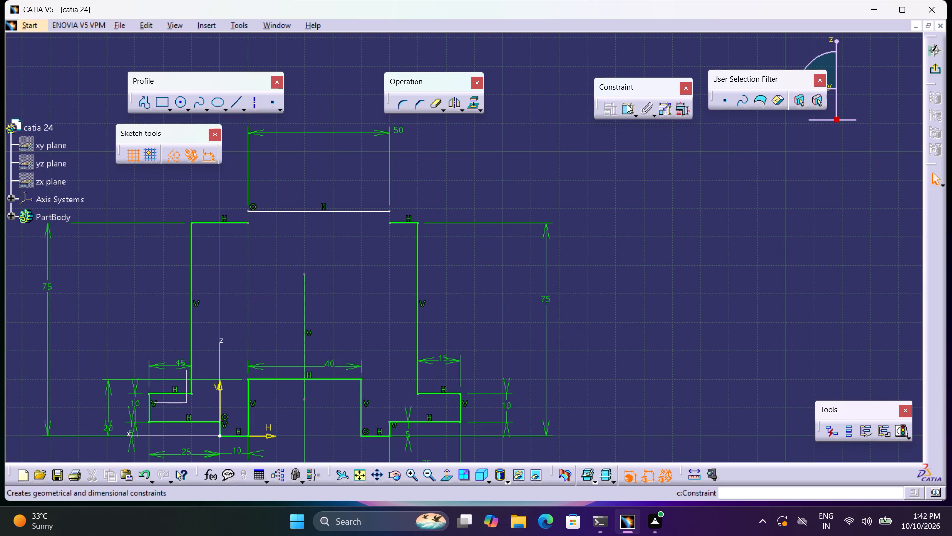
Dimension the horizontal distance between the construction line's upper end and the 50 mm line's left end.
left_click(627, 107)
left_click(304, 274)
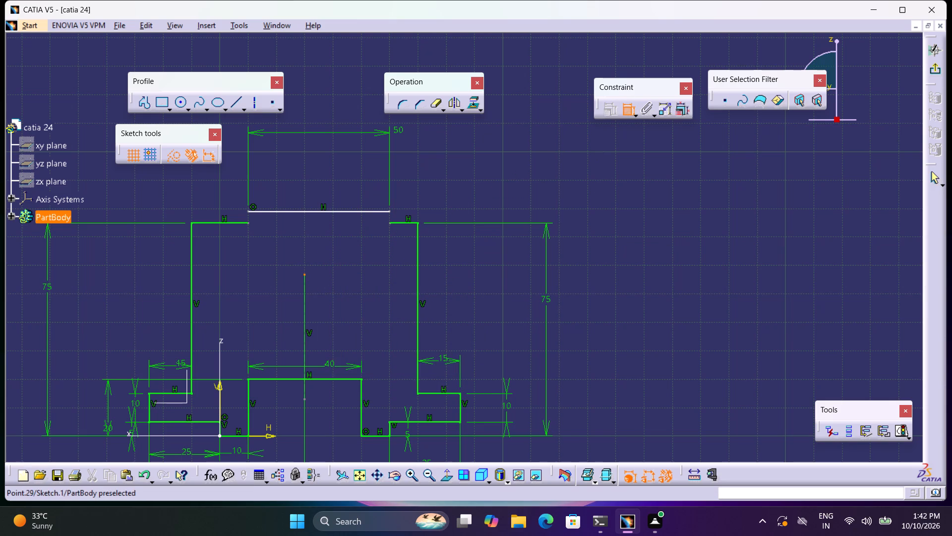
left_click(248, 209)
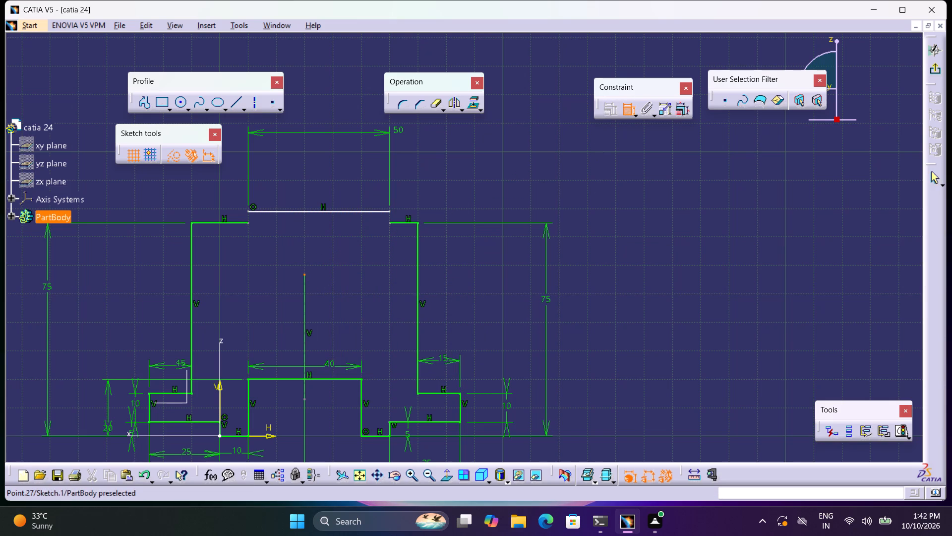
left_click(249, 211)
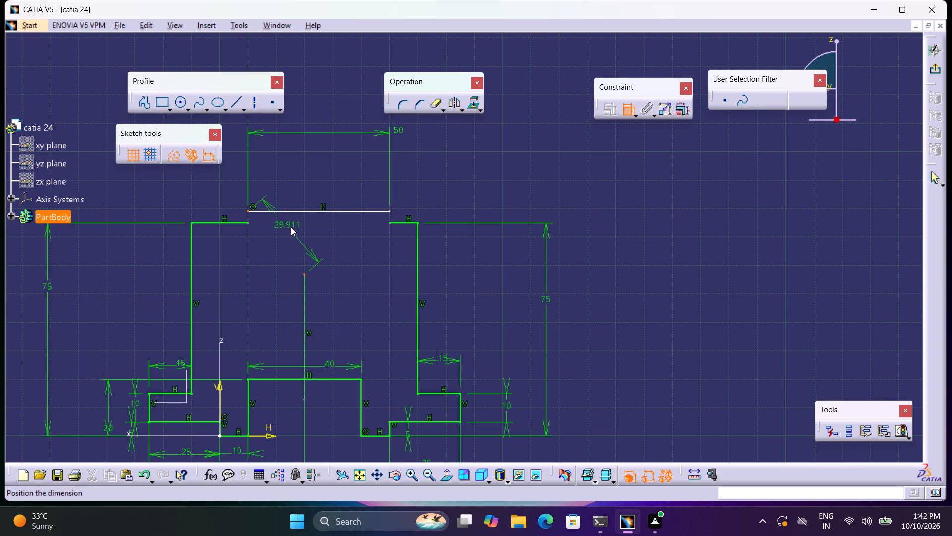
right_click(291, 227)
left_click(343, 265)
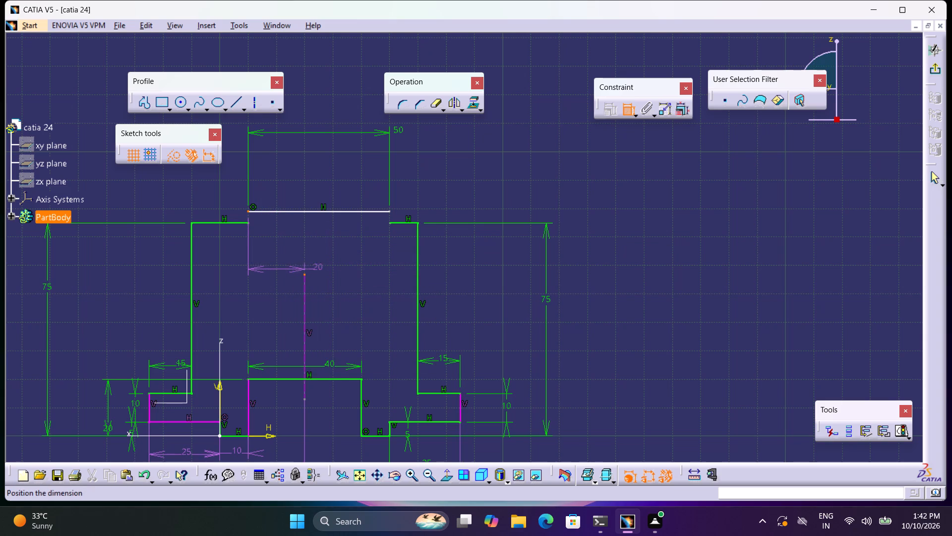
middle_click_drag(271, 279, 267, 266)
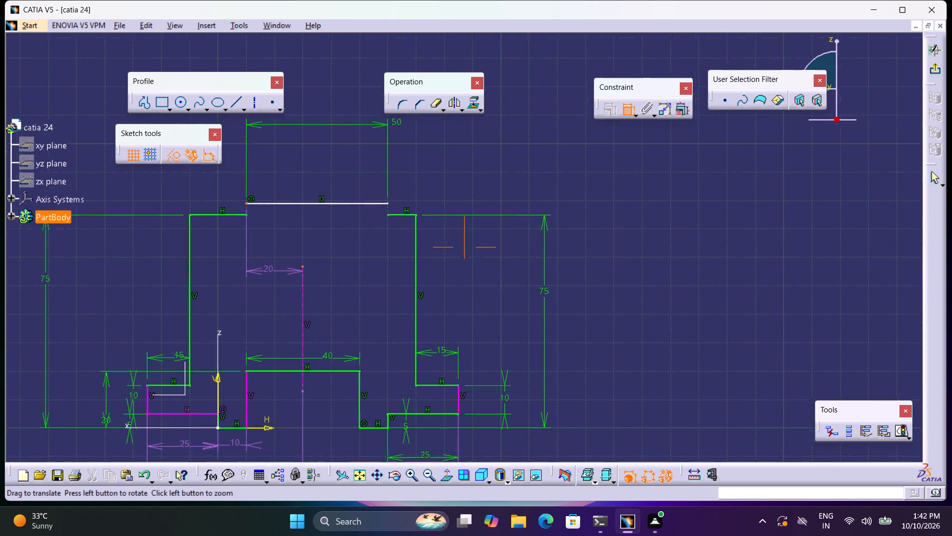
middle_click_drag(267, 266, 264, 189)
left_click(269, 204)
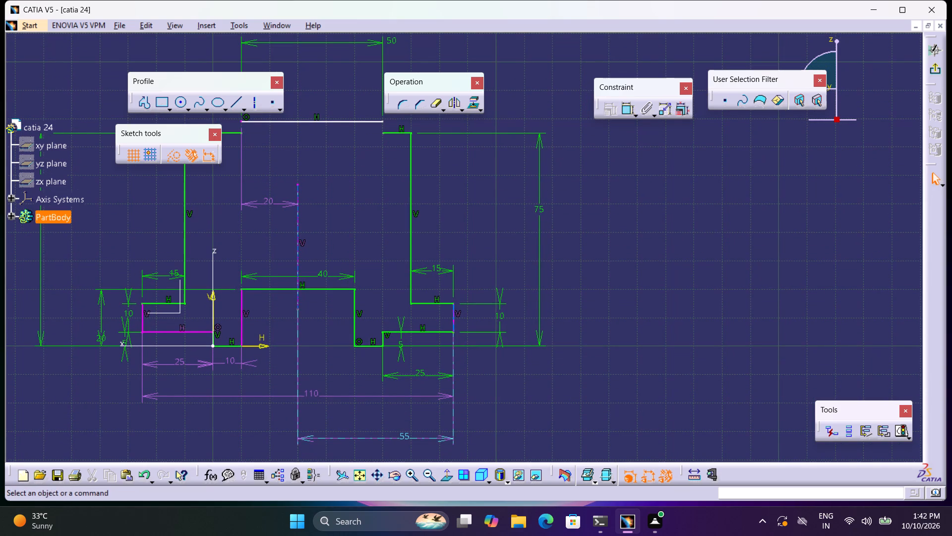
Delete the 55 mm dimension between the construction line and the profile's right outer edge.
left_click(438, 440)
key("Delete")
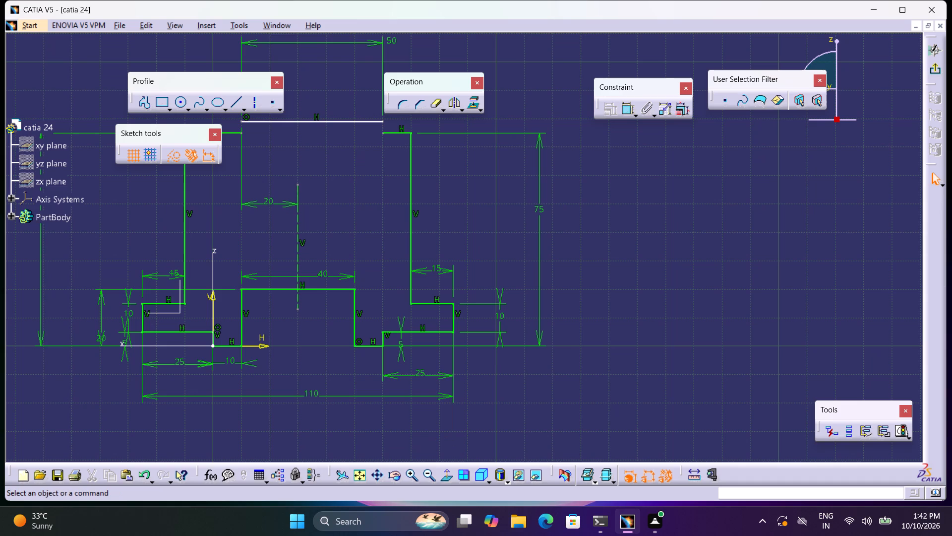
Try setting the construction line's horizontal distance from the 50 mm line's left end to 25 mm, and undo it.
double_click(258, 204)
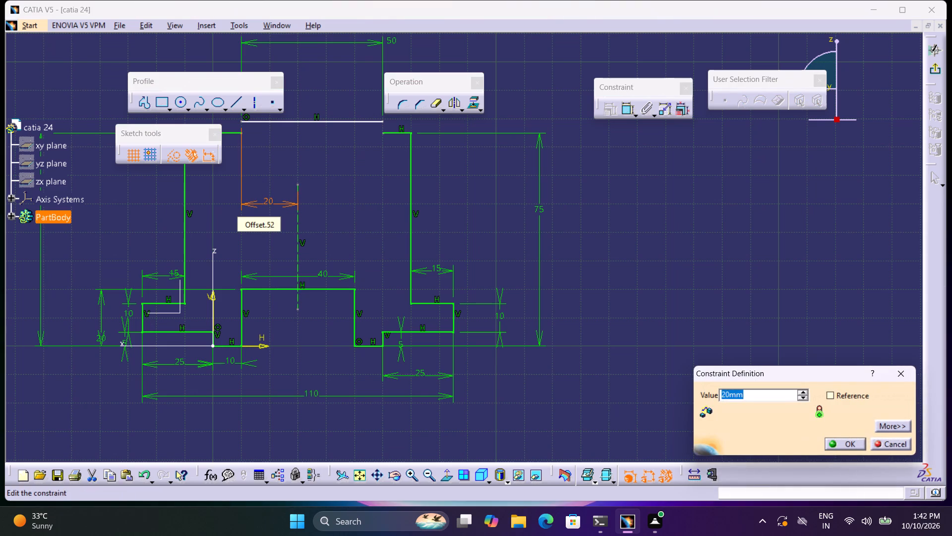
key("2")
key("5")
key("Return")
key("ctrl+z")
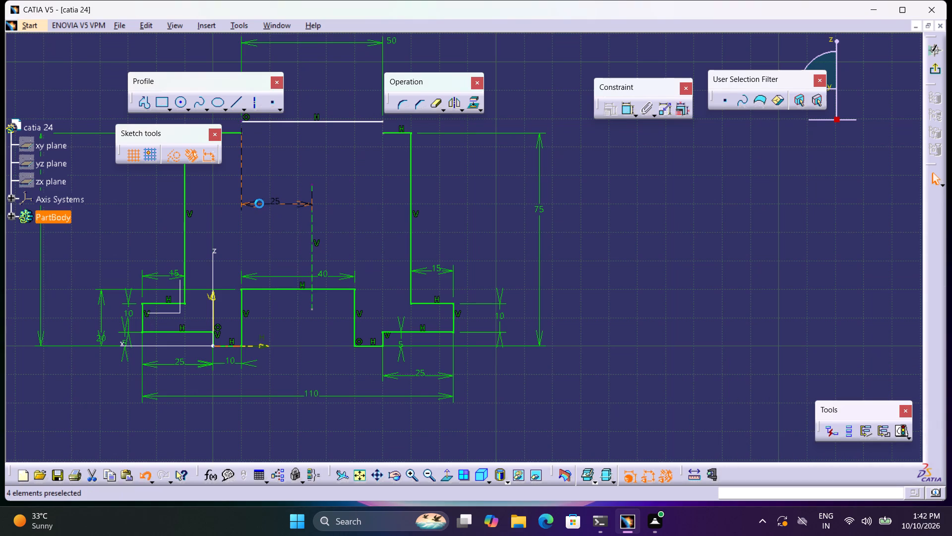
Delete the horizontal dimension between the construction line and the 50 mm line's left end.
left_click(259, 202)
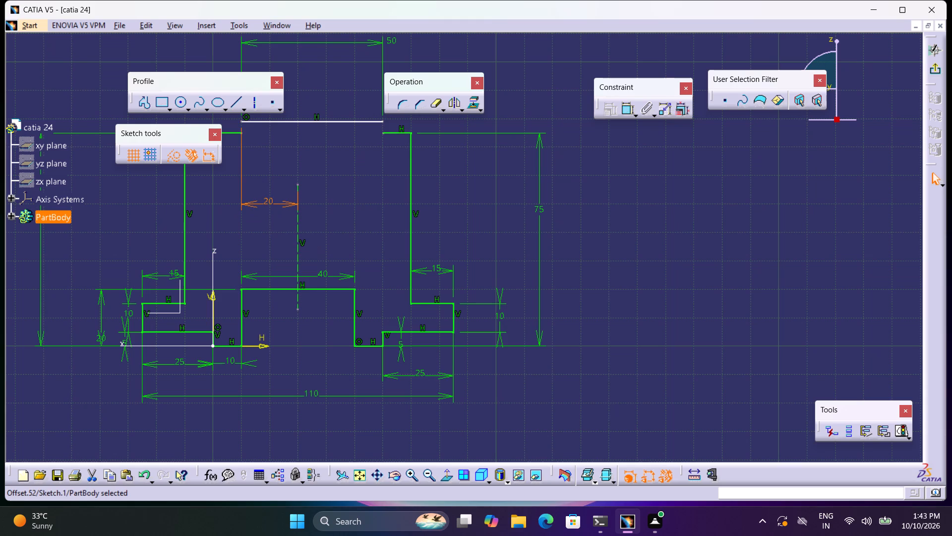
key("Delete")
Make the two tall vertical walls symmetric about the vertical construction line.
middle_click_drag(323, 220, 302, 282)
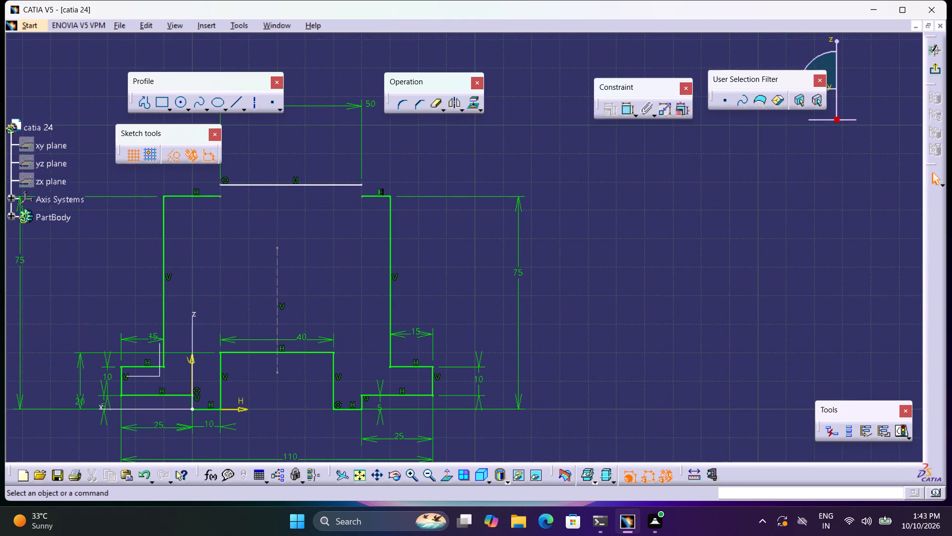
left_click(629, 109)
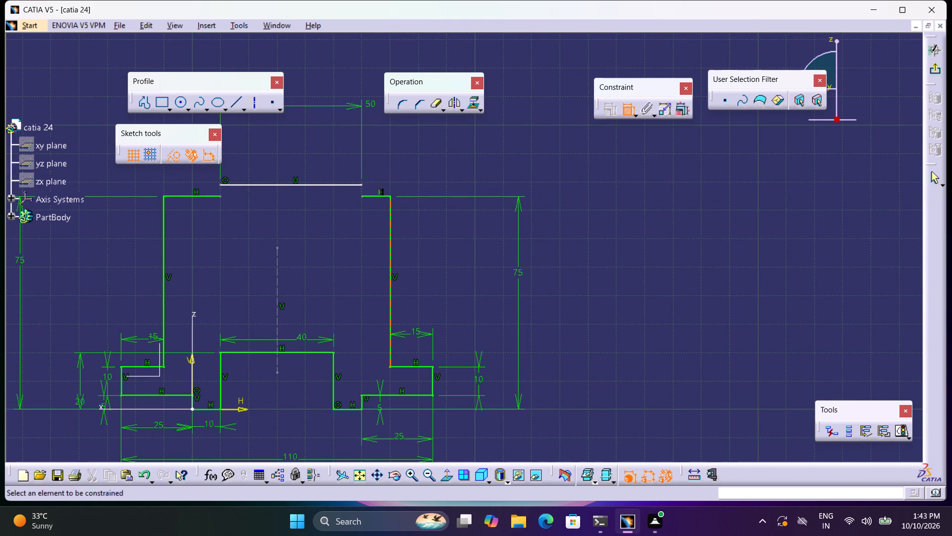
left_click(389, 222)
left_click(164, 315)
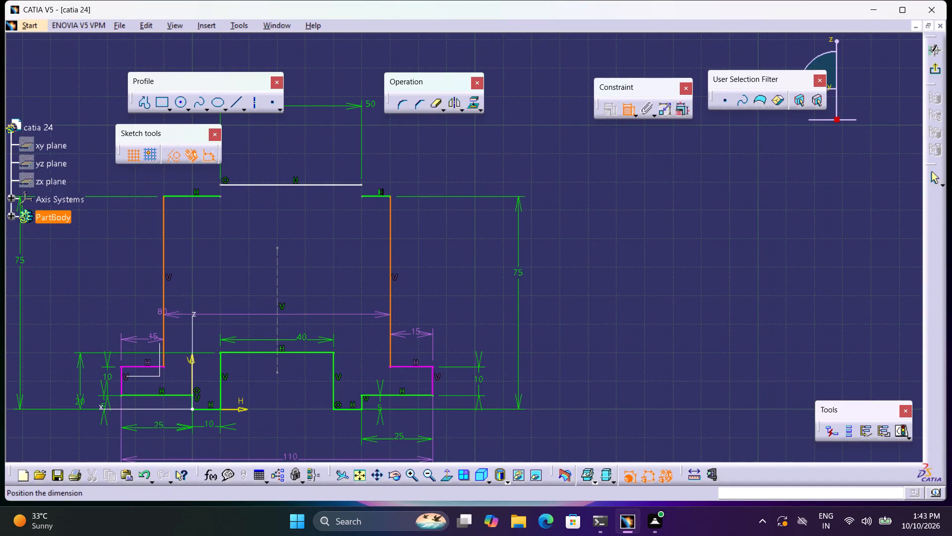
right_click(269, 293)
left_click(311, 419)
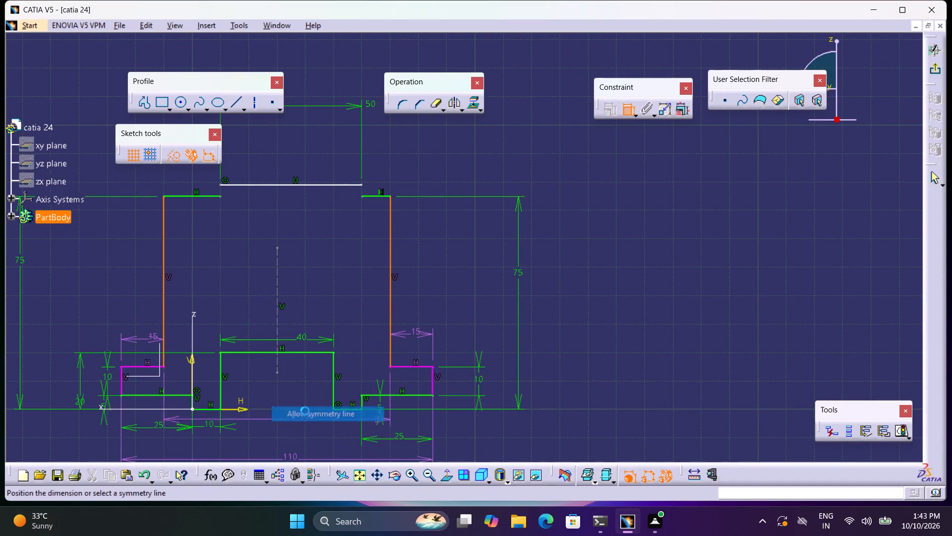
left_click(276, 324)
Move the 50 mm horizontal line slightly higher above the tops of the walls.
middle_click_drag(333, 239, 337, 261)
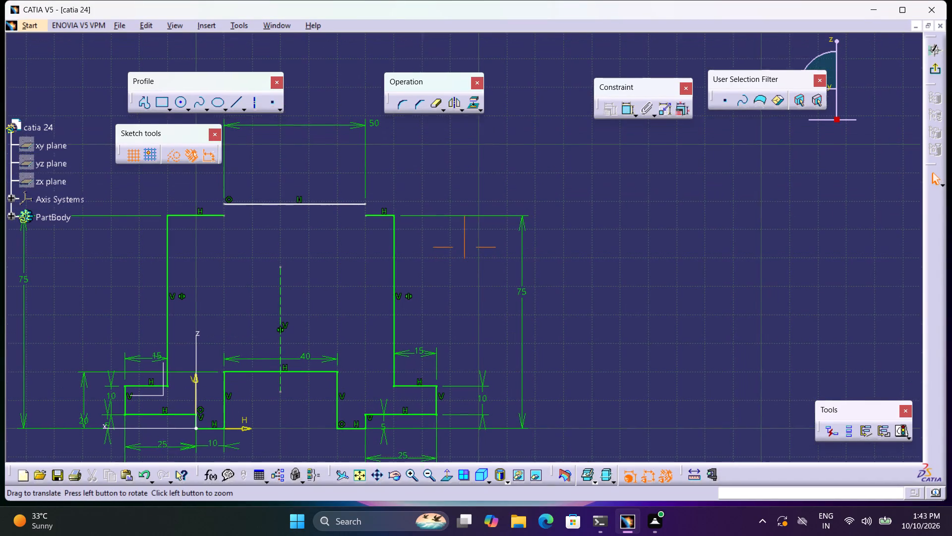
middle_click_drag(337, 261, 339, 268)
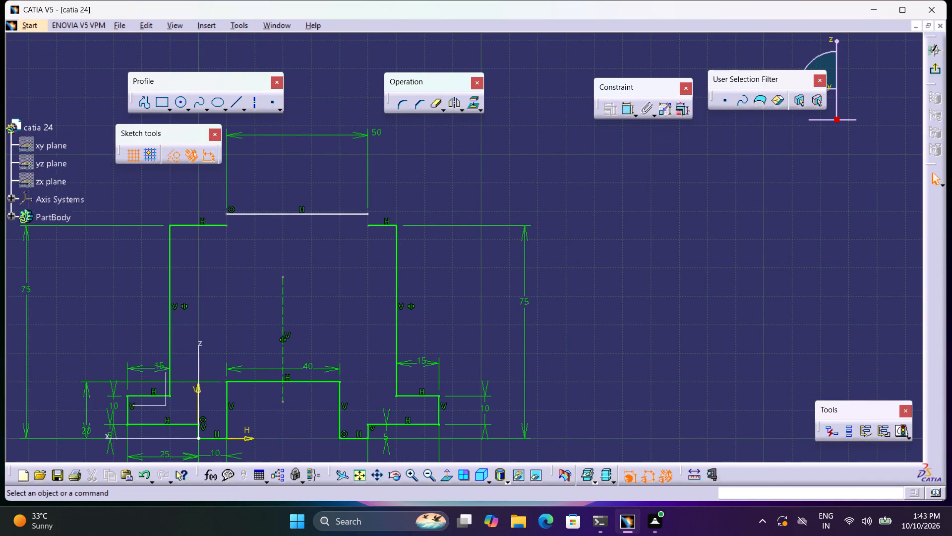
left_click_drag(319, 213, 315, 202)
left_click(316, 170)
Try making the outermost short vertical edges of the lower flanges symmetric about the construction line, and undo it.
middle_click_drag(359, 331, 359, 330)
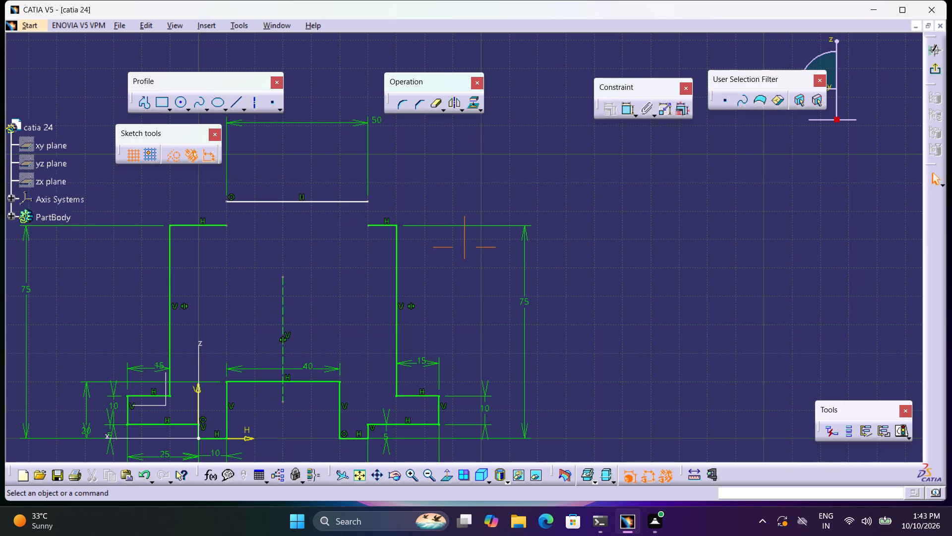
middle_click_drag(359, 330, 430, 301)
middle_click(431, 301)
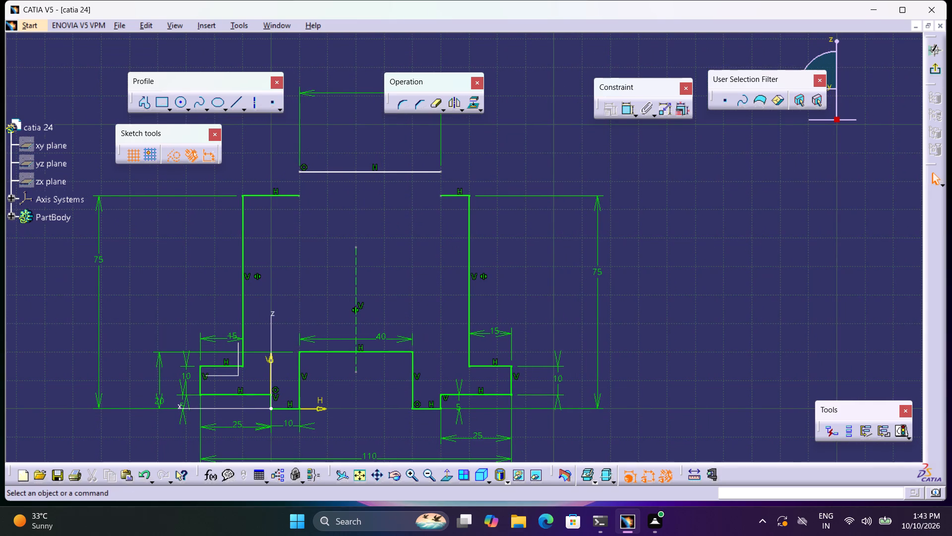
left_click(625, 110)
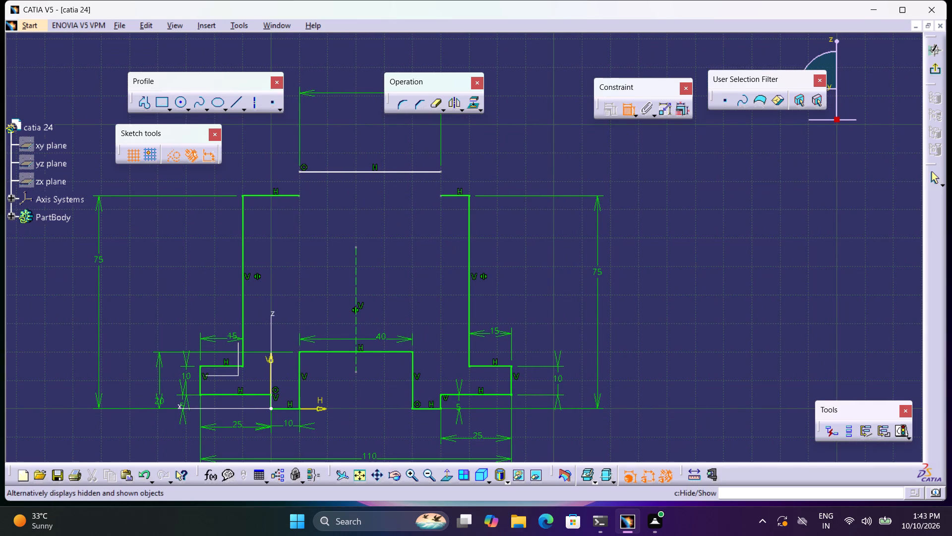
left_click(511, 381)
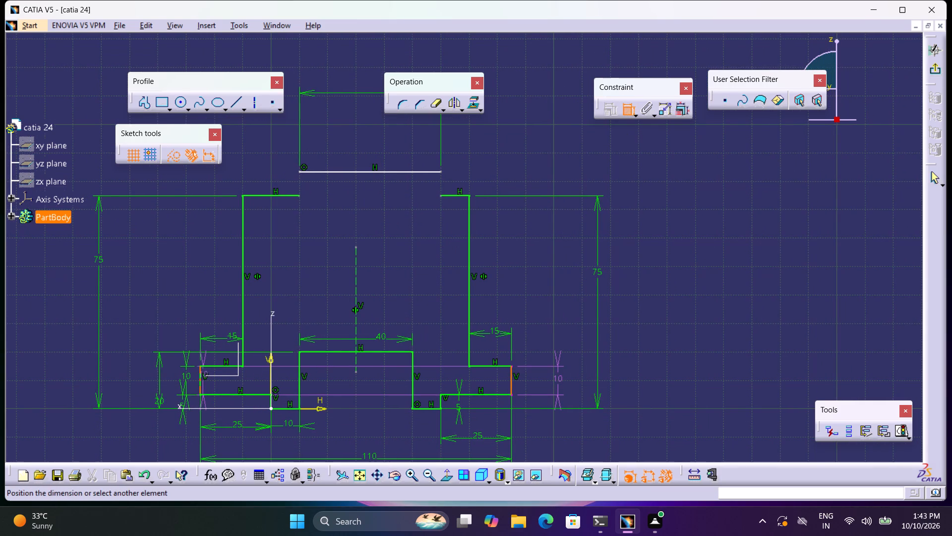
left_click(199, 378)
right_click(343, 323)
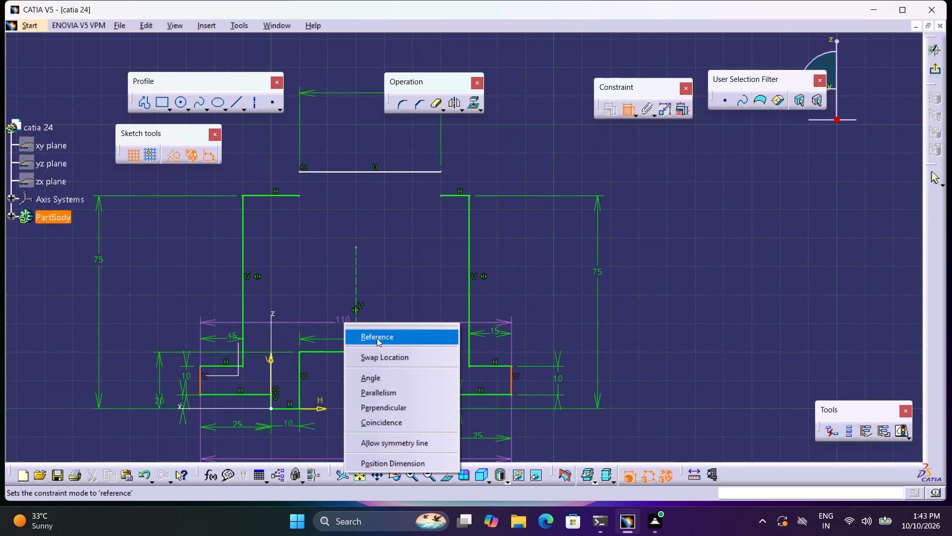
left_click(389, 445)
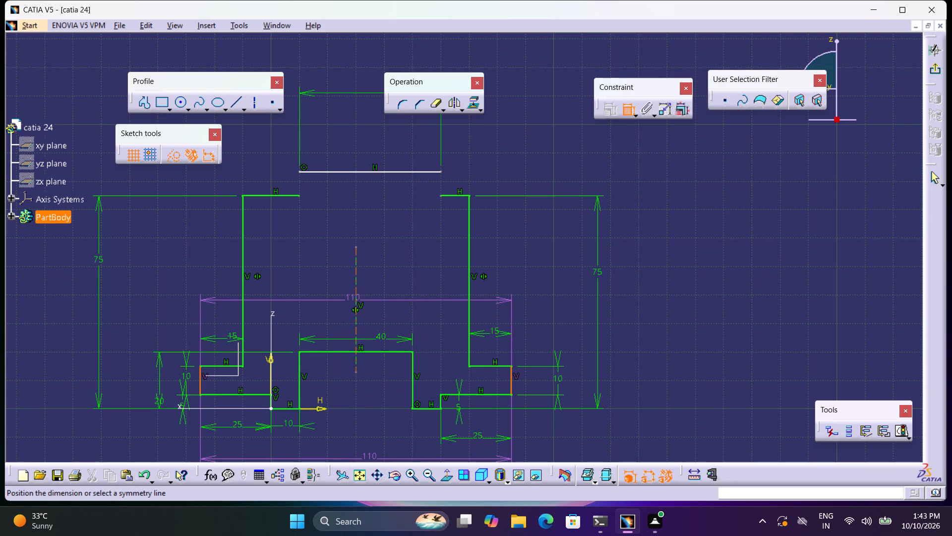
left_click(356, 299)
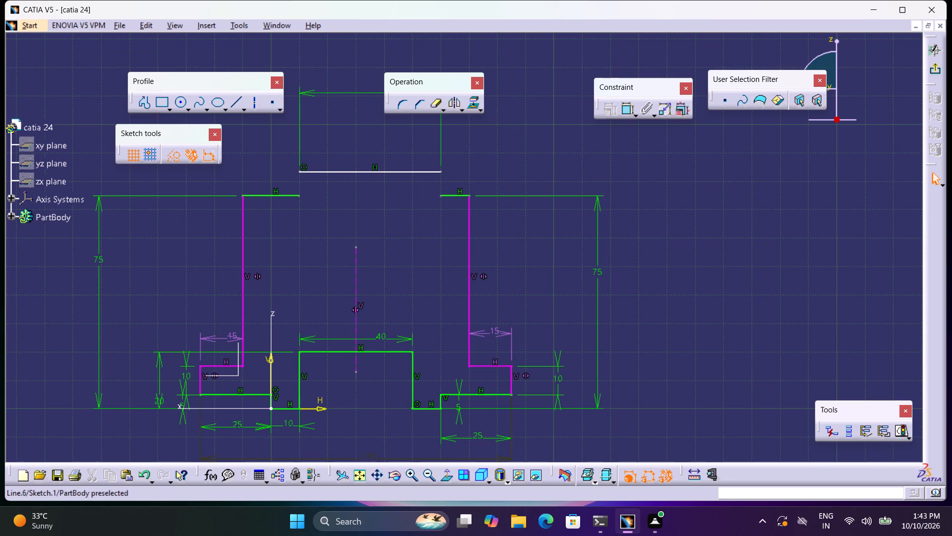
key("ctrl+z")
Extend the construction line's upper end upward past the 50 mm horizontal line.
middle_click_drag(461, 362, 428, 297)
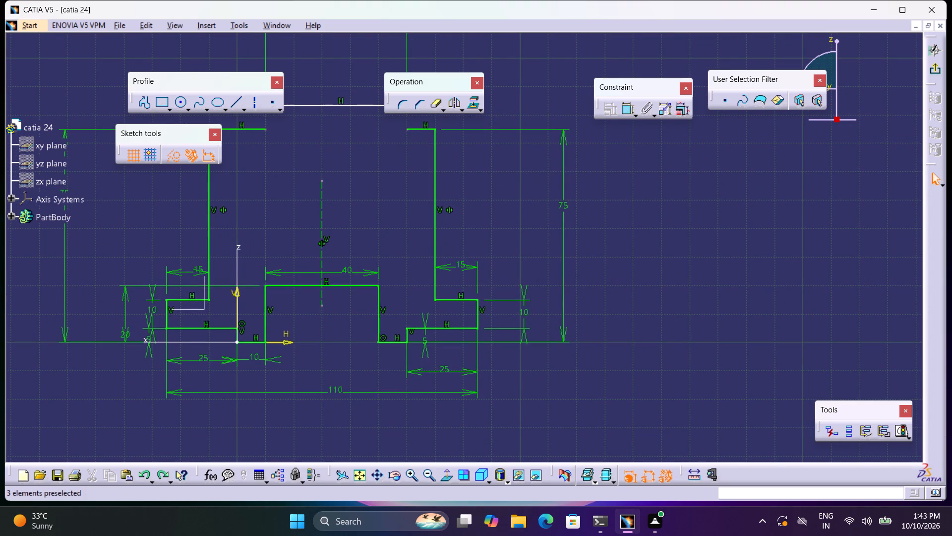
middle_click_drag(349, 359, 356, 396)
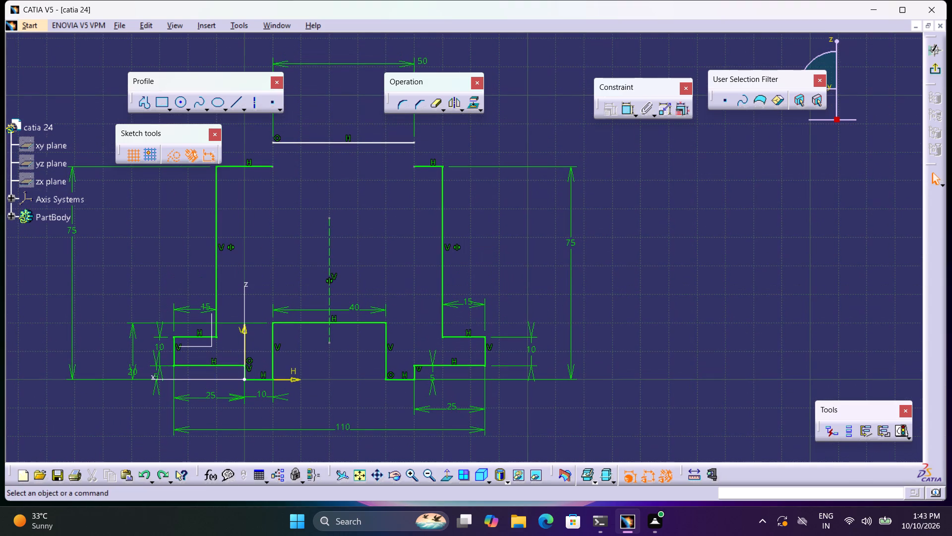
middle_click_drag(370, 268, 373, 345)
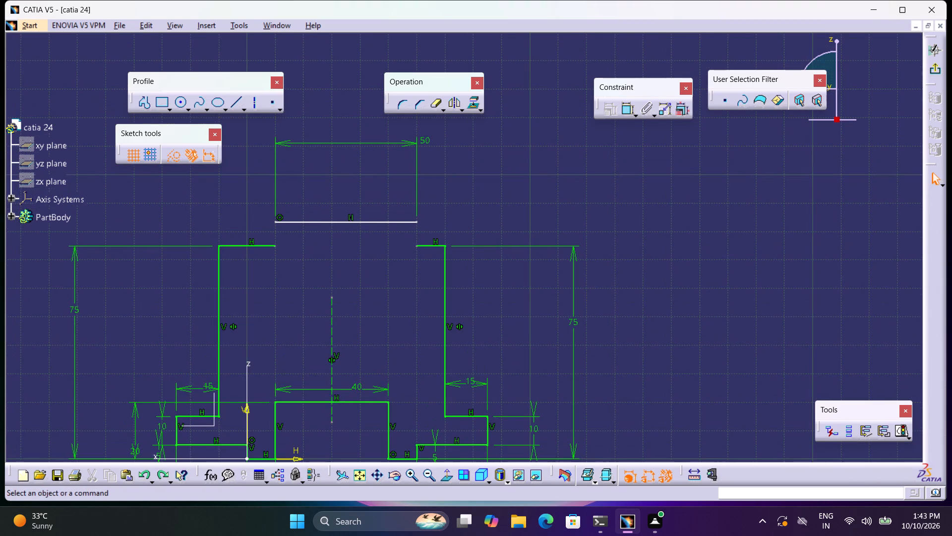
left_click_drag(333, 298, 357, 211)
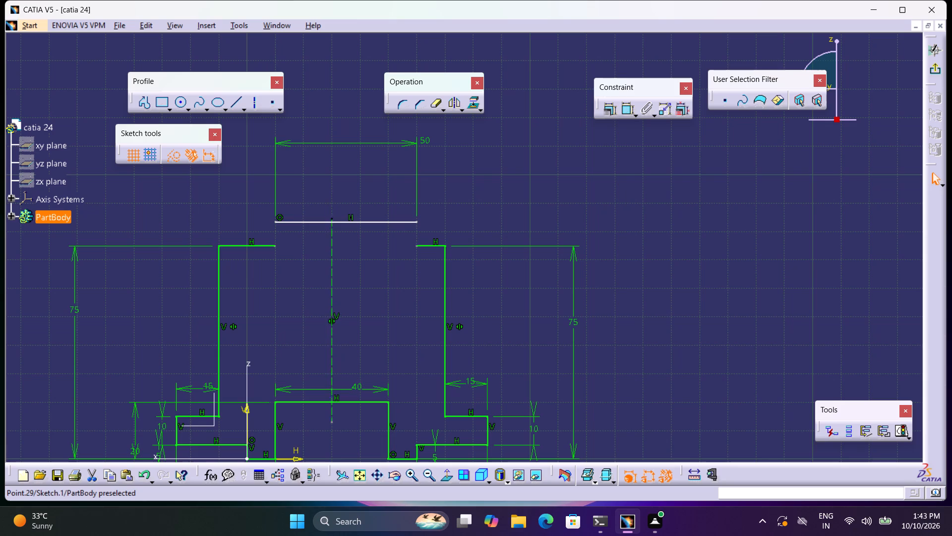
left_click_drag(357, 211, 358, 187)
middle_click_drag(369, 232, 393, 330)
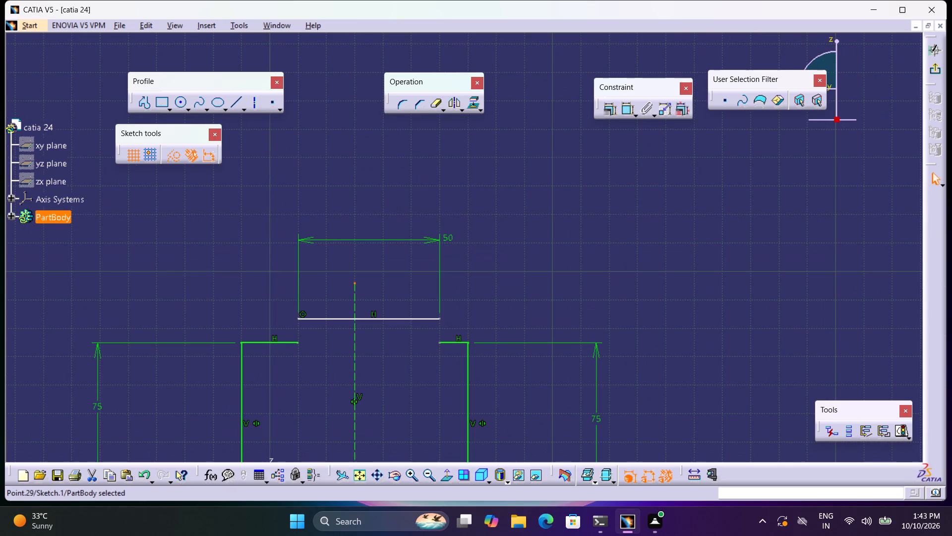
double_click(574, 196)
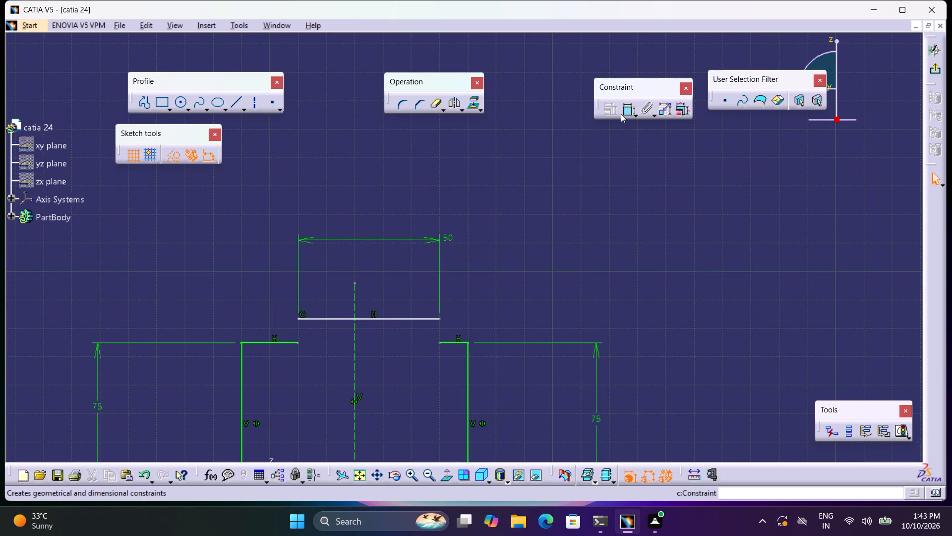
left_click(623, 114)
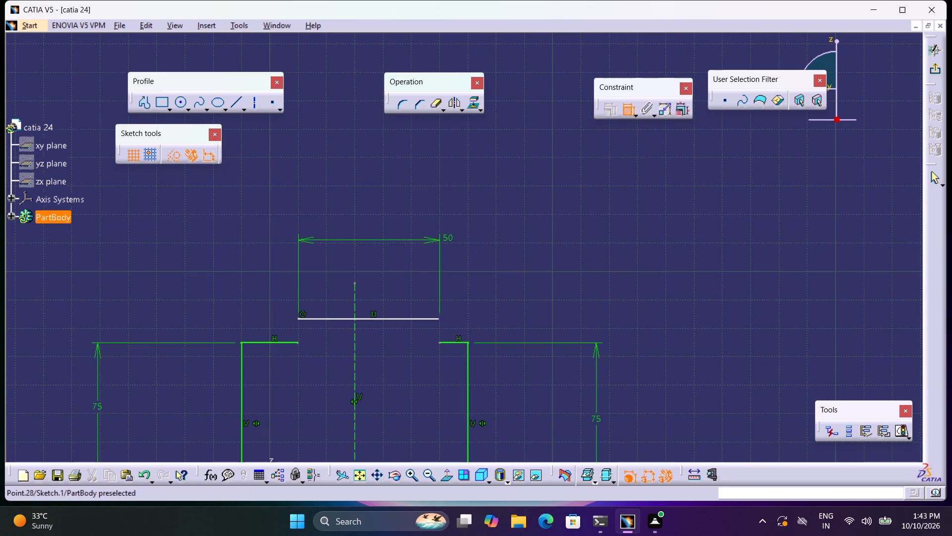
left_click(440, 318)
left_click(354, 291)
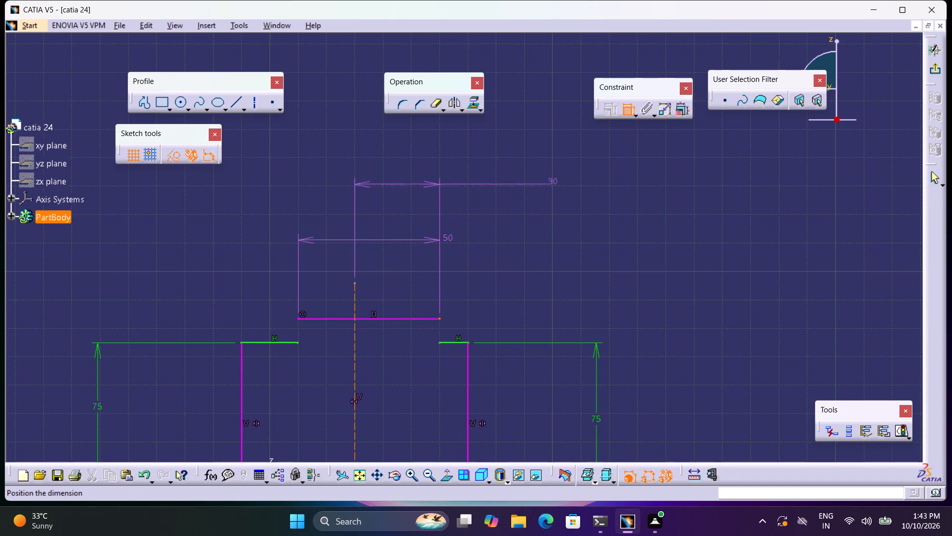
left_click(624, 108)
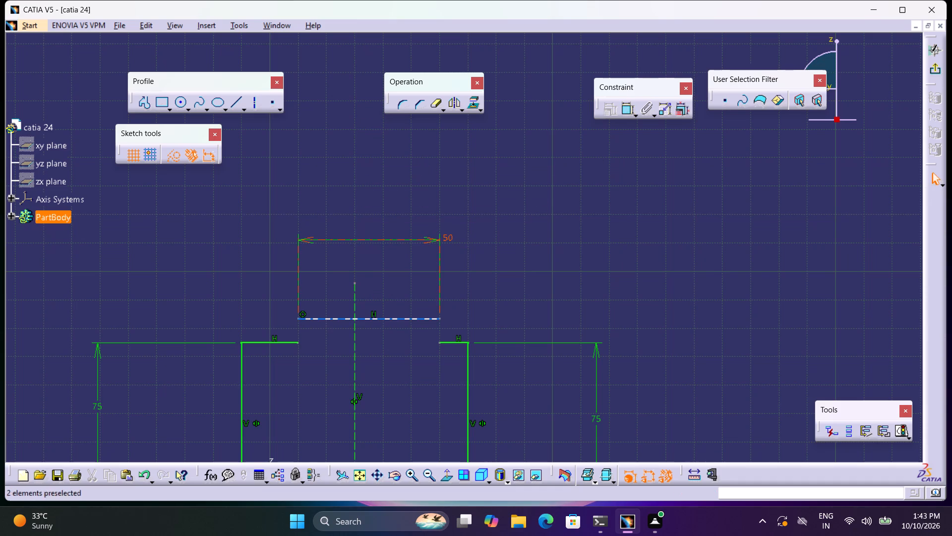
Delete the 50 mm length dimension of the upper horizontal line.
left_click(446, 238)
key("Delete")
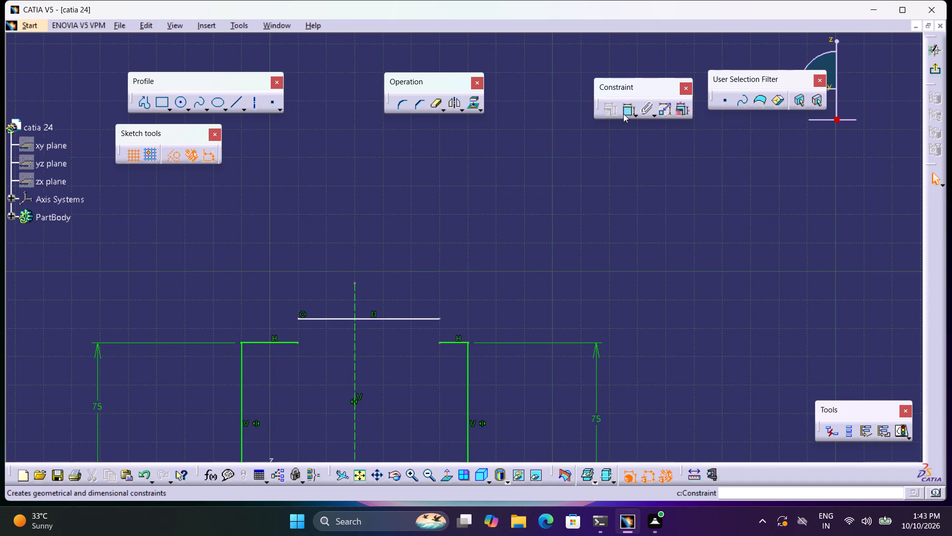
Dimension the horizontal distance from the construction line's upper end to the upper line's right end as 25 mm.
left_click(623, 113)
left_click(441, 318)
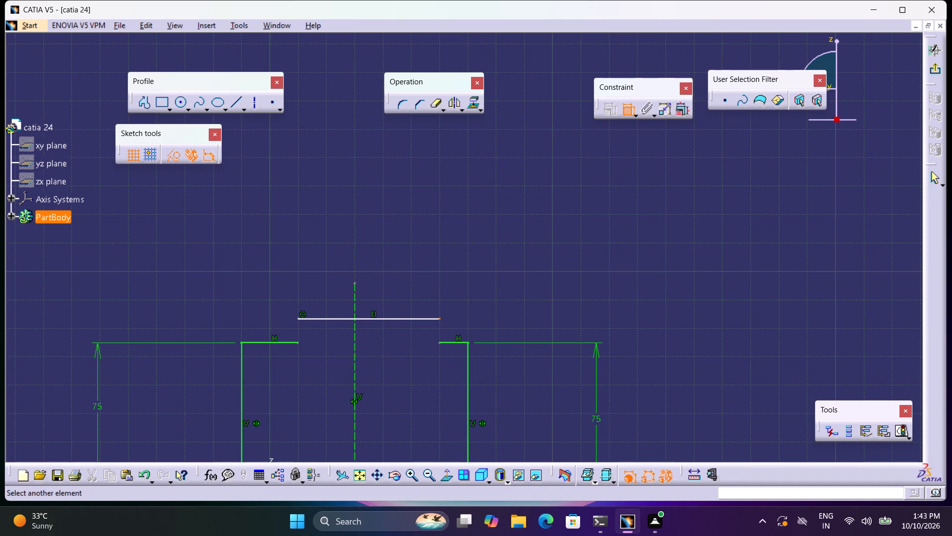
left_click(355, 284)
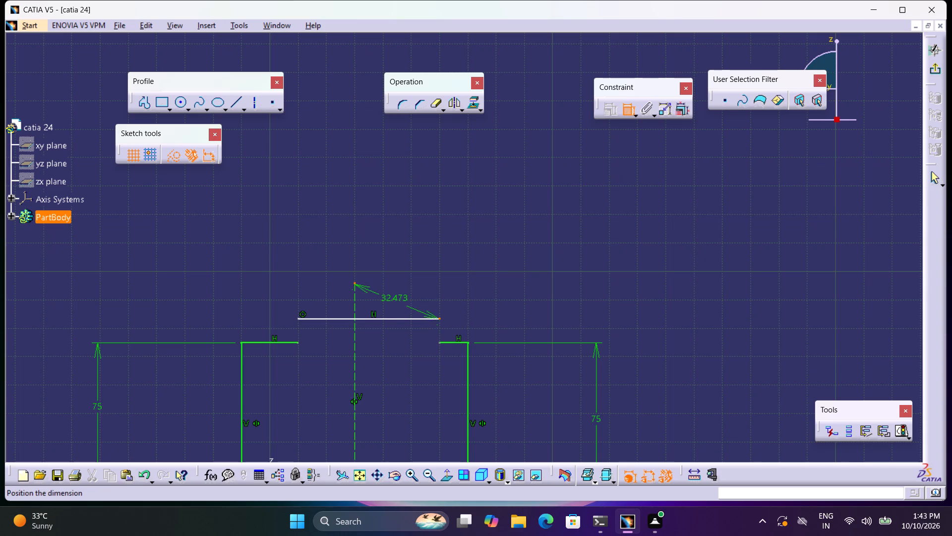
right_click(397, 301)
left_click(458, 340)
left_click(409, 285)
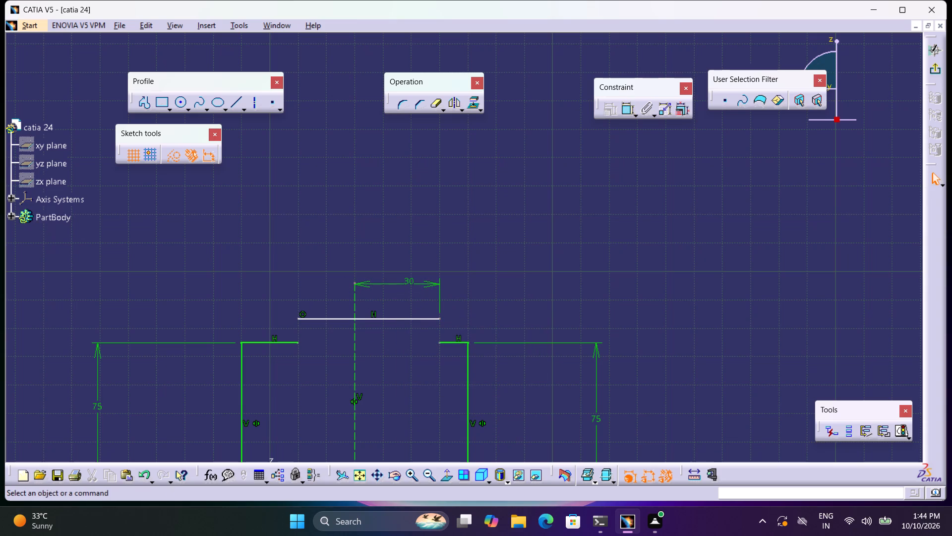
double_click(409, 281)
type("25")
key("Return")
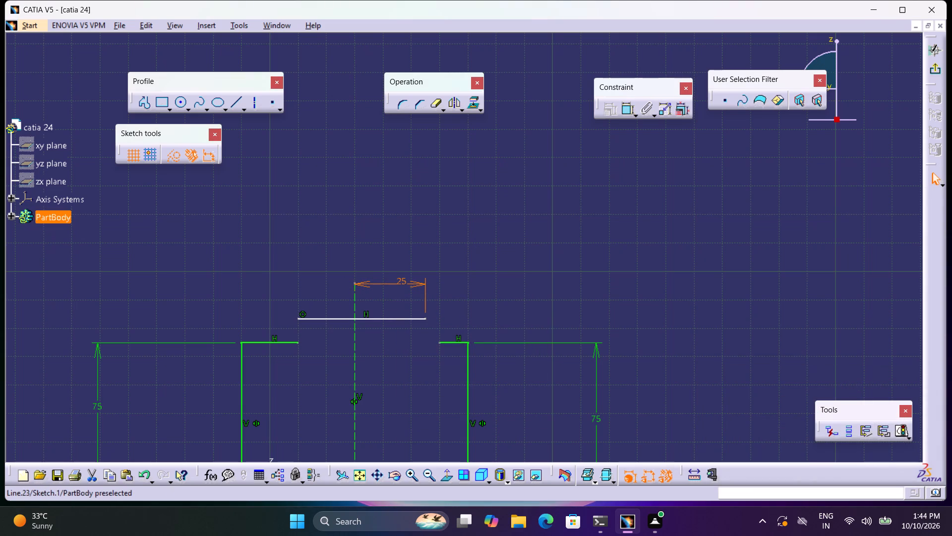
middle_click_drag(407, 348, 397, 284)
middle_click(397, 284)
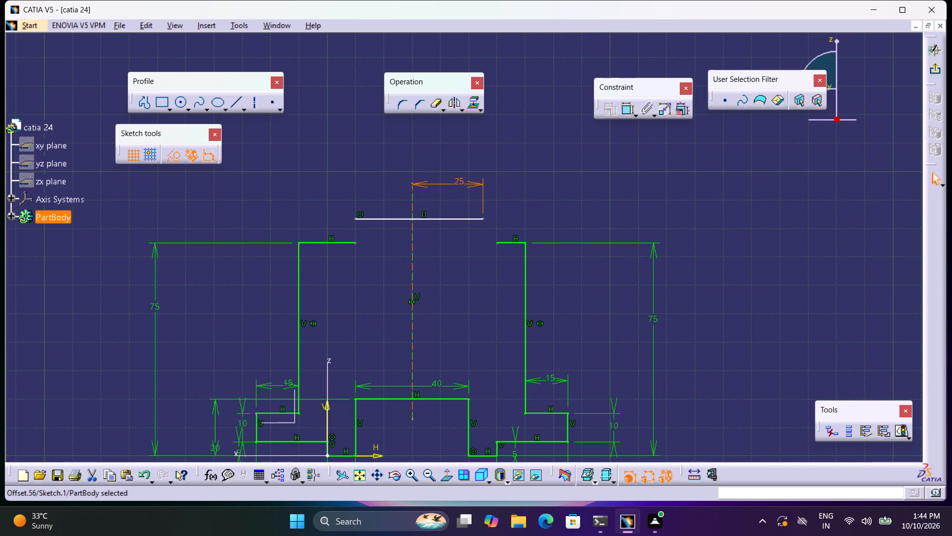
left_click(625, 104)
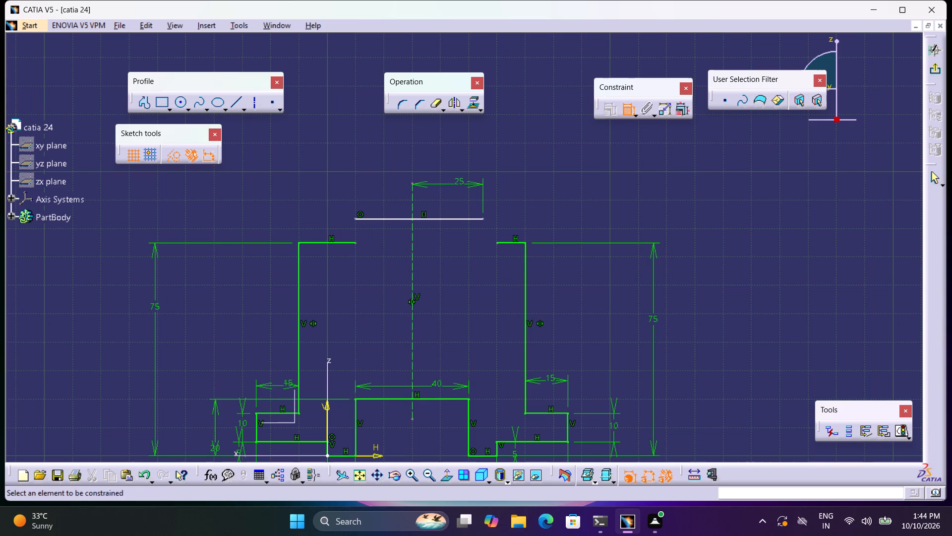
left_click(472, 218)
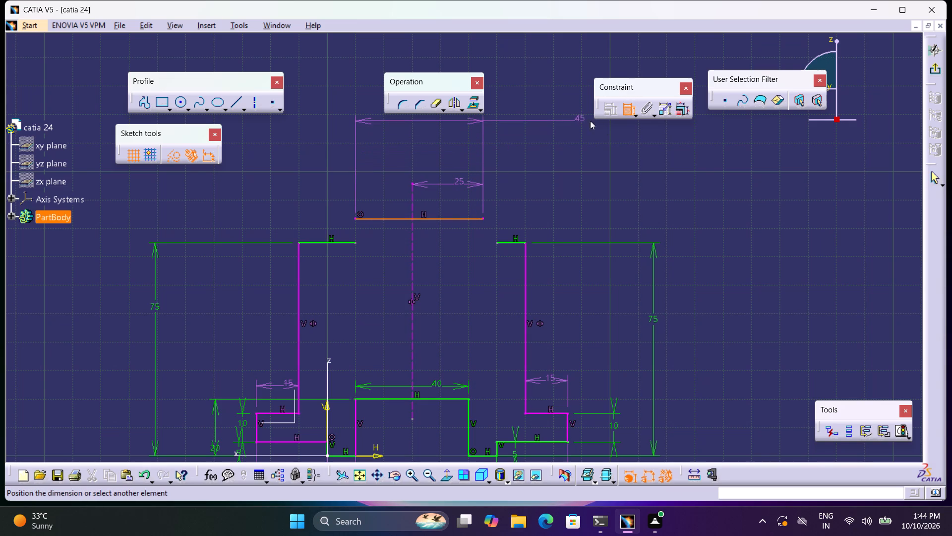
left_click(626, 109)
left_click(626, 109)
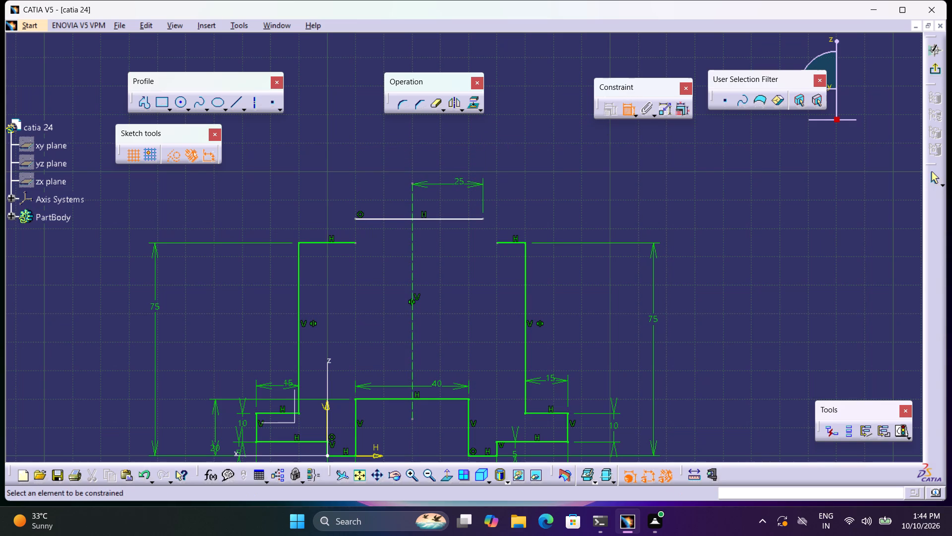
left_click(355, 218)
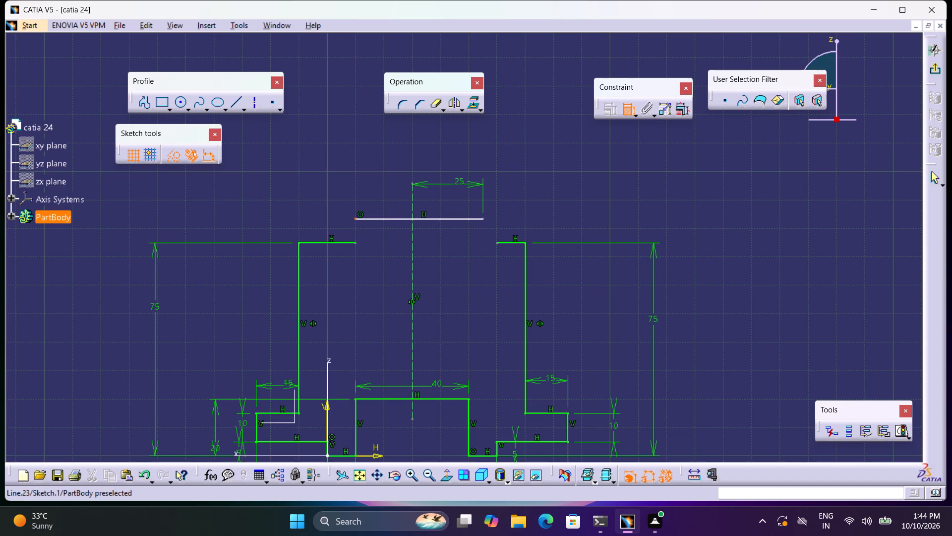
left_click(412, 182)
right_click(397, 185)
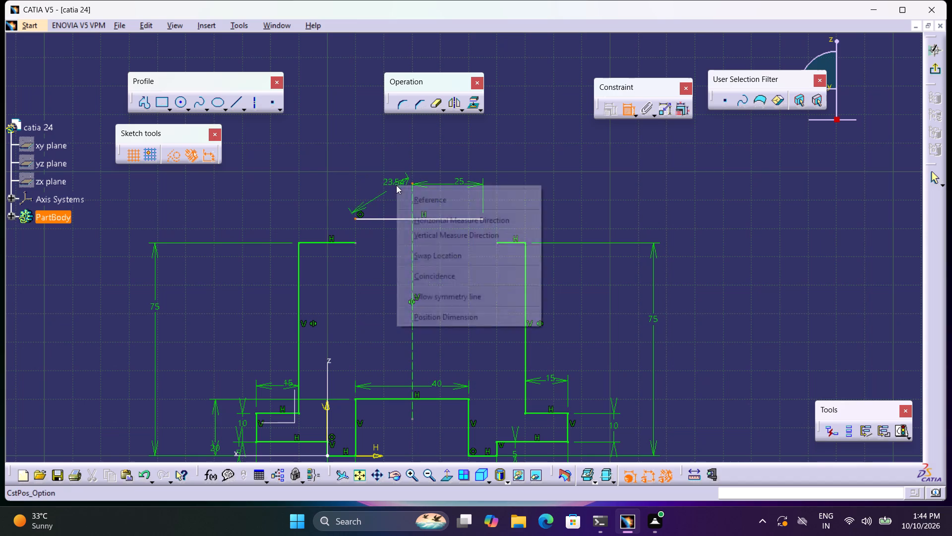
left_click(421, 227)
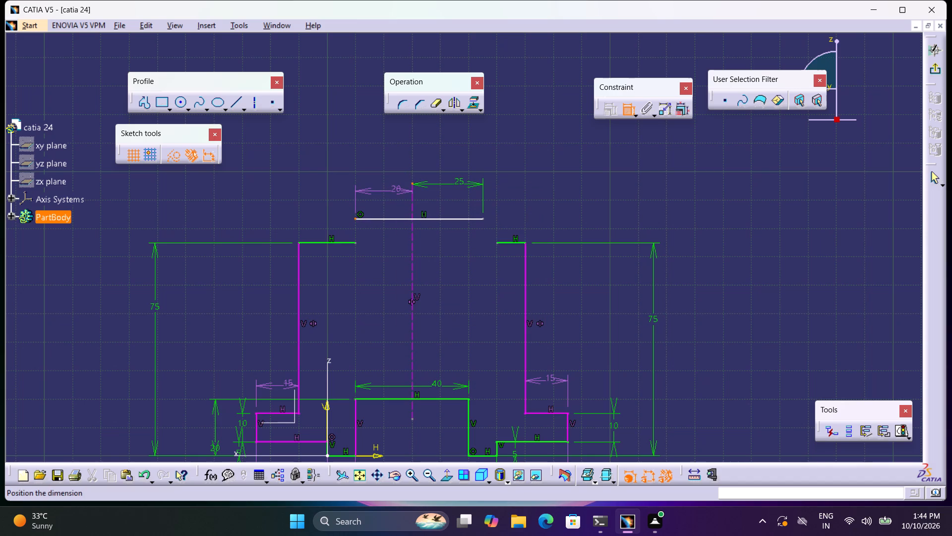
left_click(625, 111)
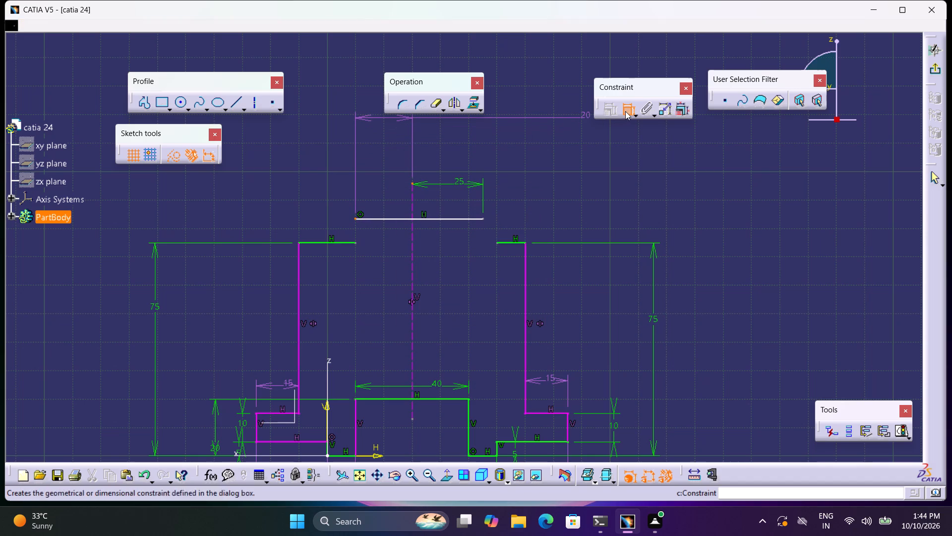
Delete the coincidence constraint at the left end of the upper horizontal line.
left_click(361, 211)
key("Delete")
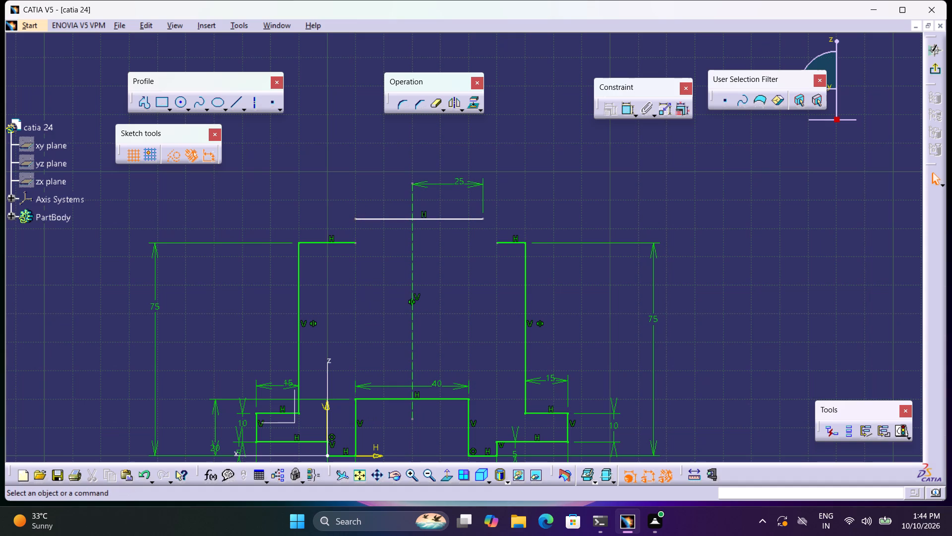
Dimension the horizontal distance from the upper line's left end to the construction line's upper end as 25 mm.
left_click(627, 113)
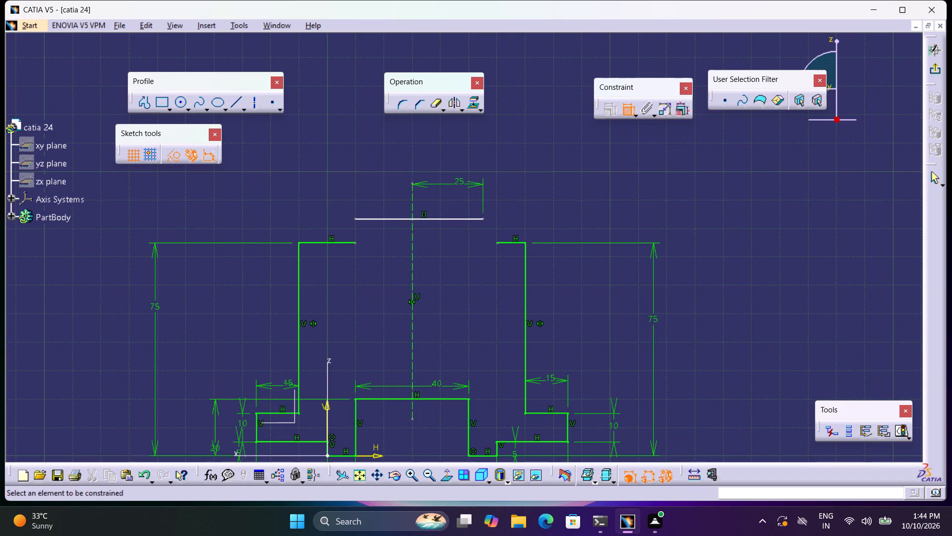
left_click(355, 218)
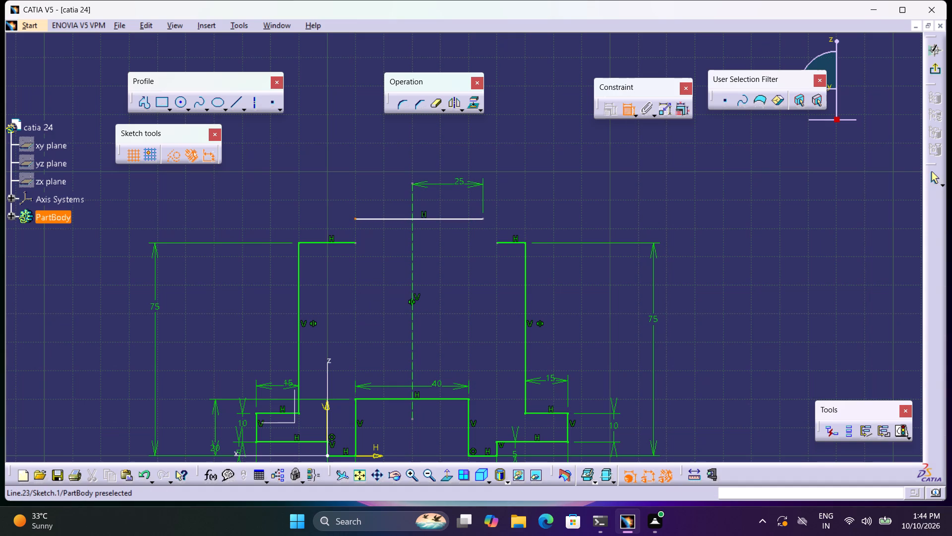
left_click(412, 182)
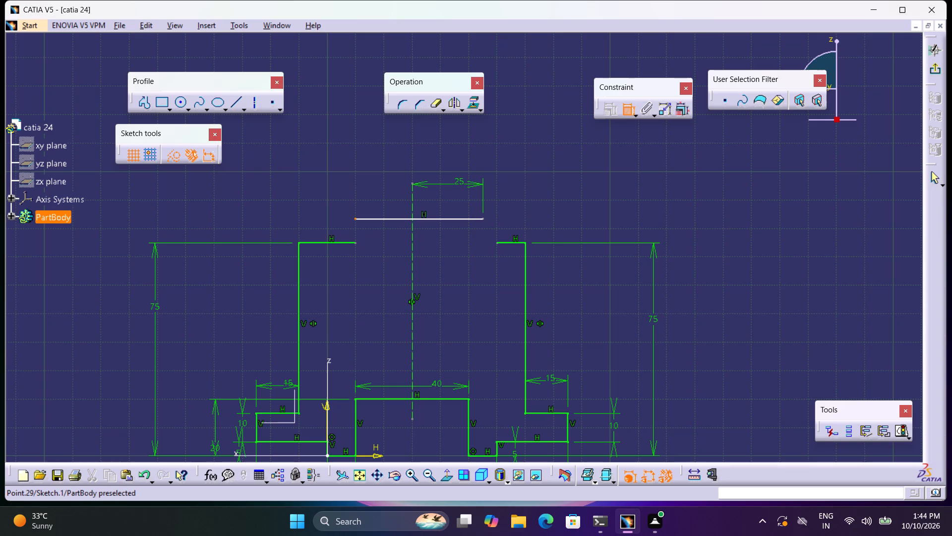
left_click(413, 181)
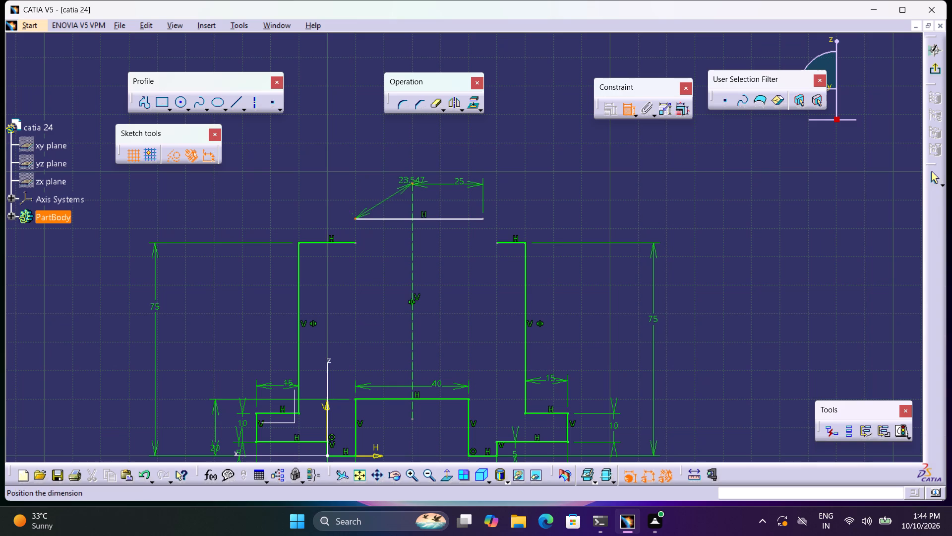
right_click(386, 183)
left_click(414, 221)
left_click(384, 197)
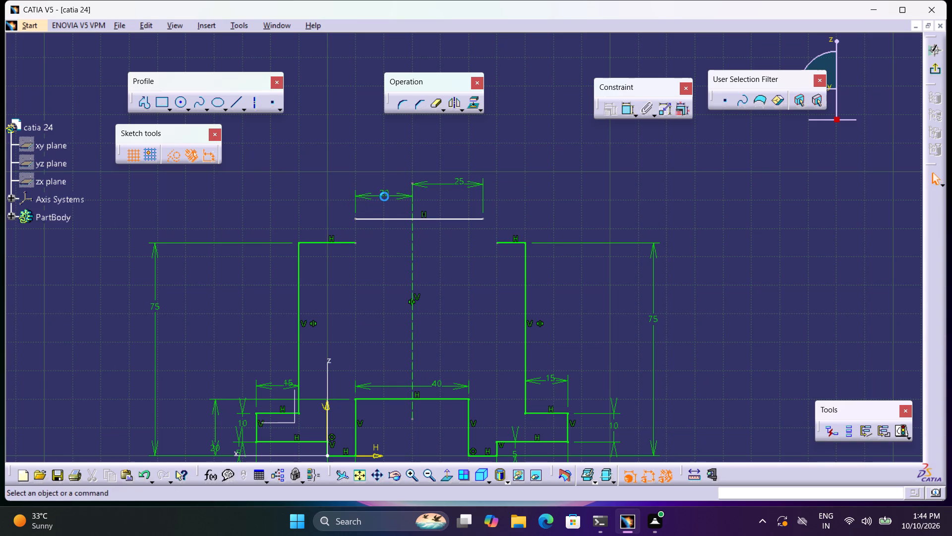
double_click(384, 196)
type("25")
key("Return")
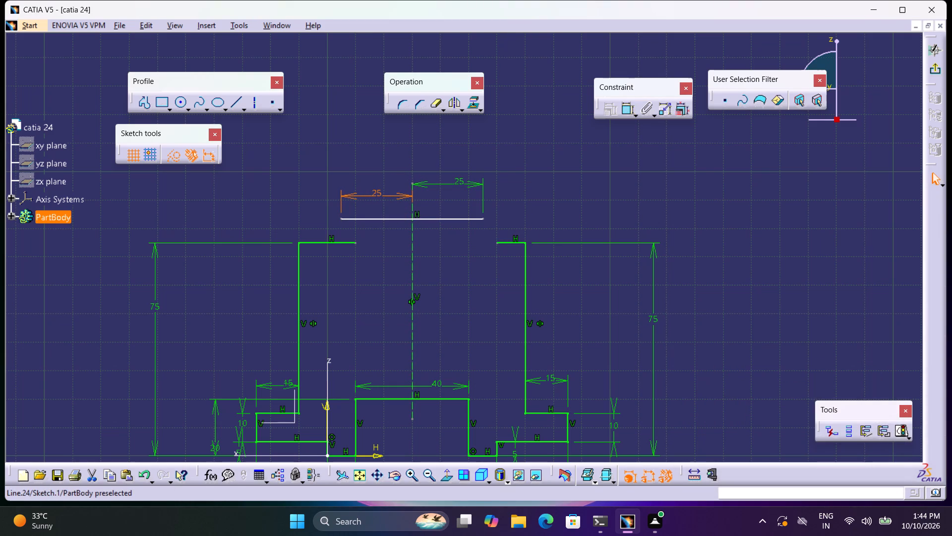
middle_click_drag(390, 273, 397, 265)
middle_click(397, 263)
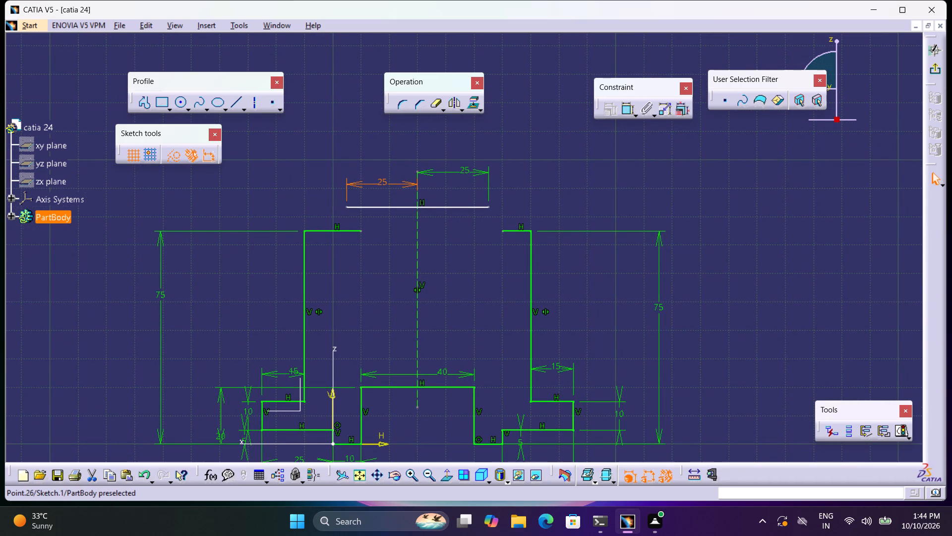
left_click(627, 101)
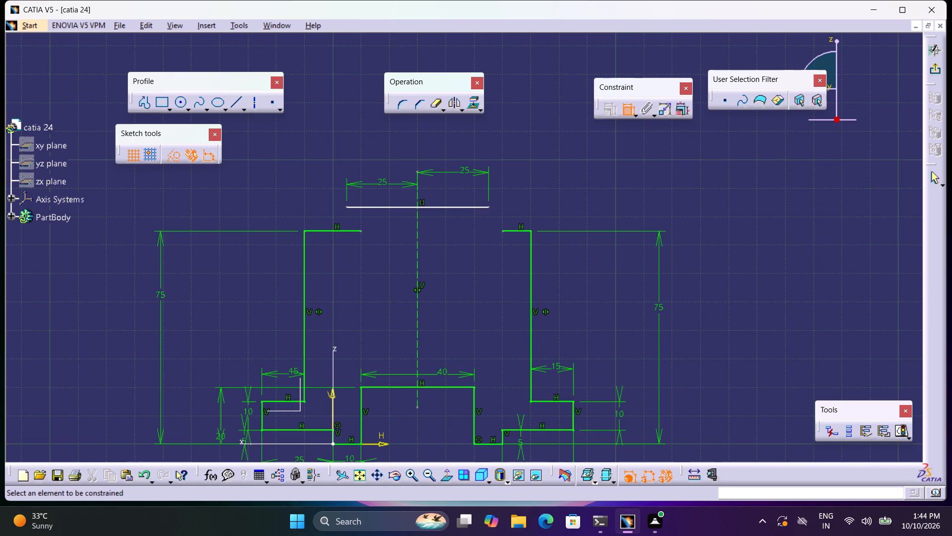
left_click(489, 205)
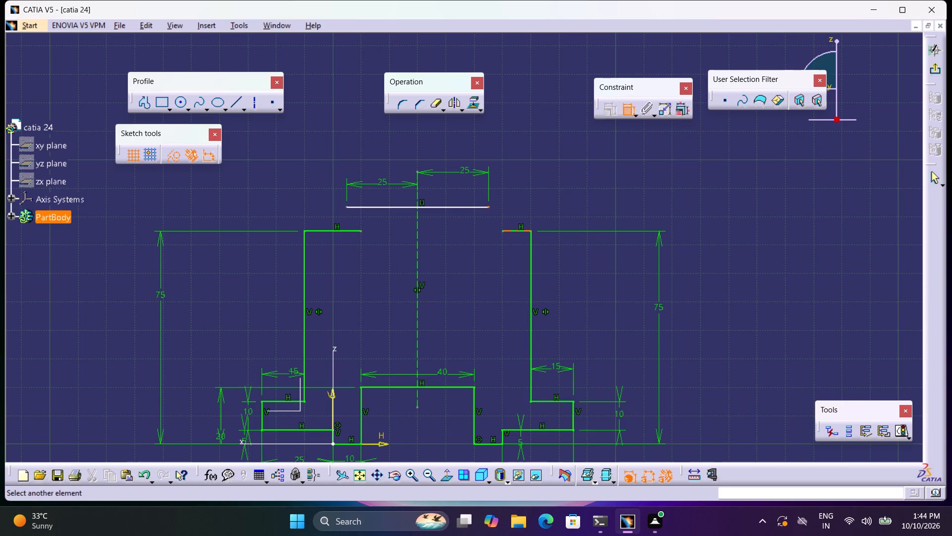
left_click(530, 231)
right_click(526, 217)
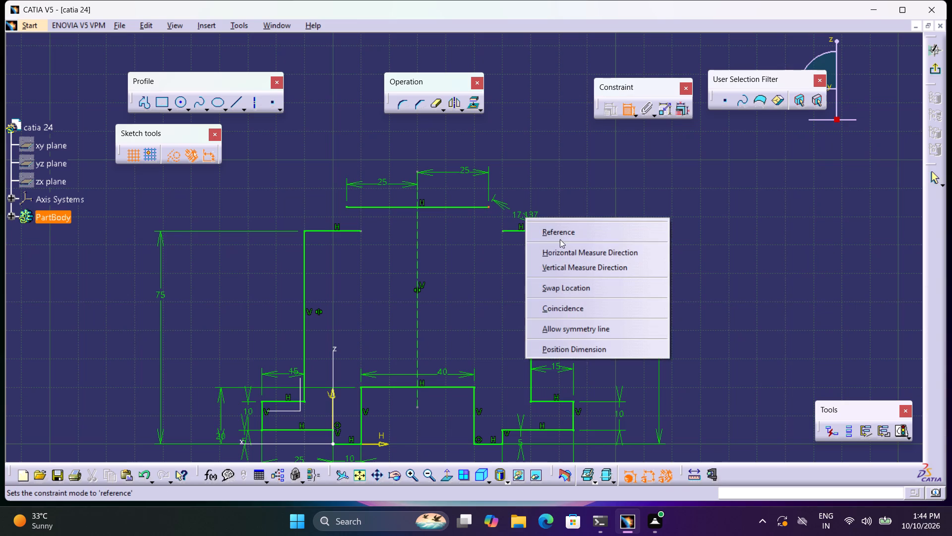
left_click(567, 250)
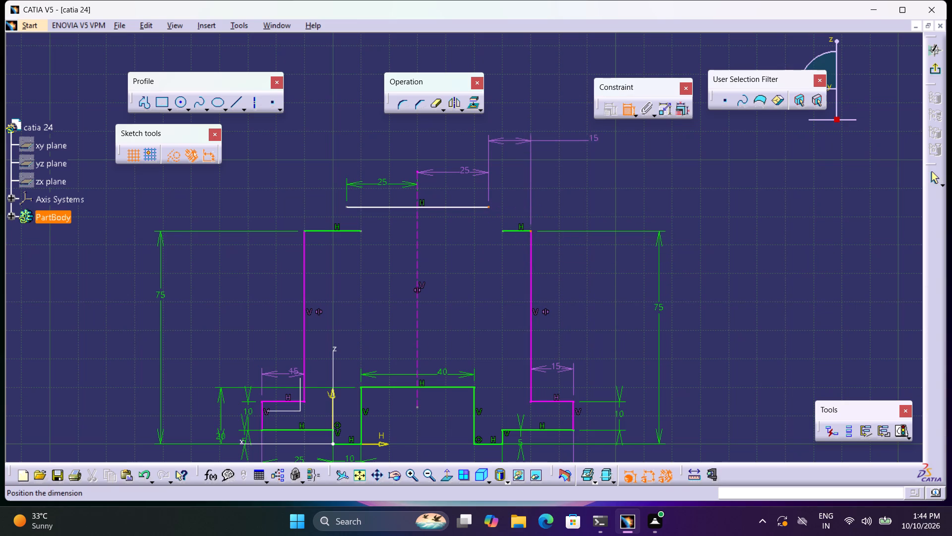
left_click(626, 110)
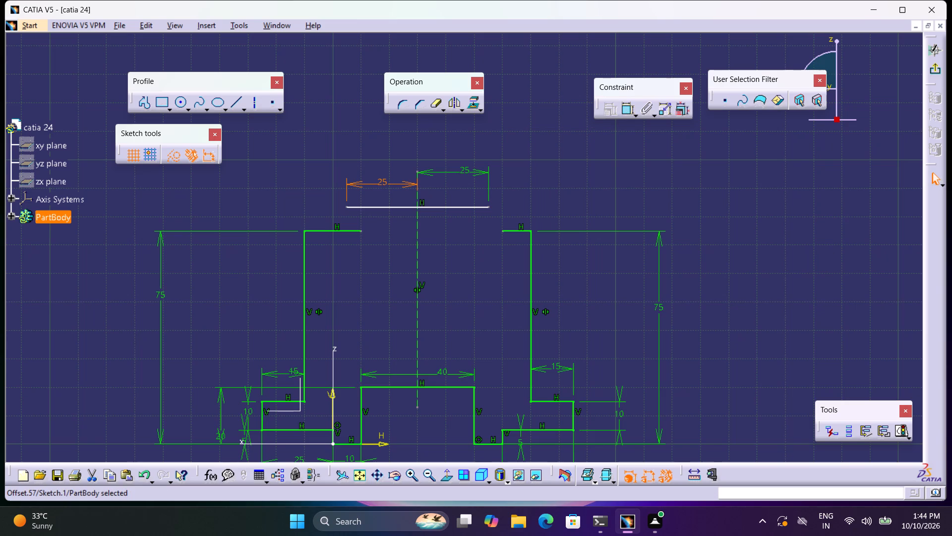
Delete the short horizontal line at the top of the right wall.
left_click(514, 228)
left_click(516, 232)
key("Delete")
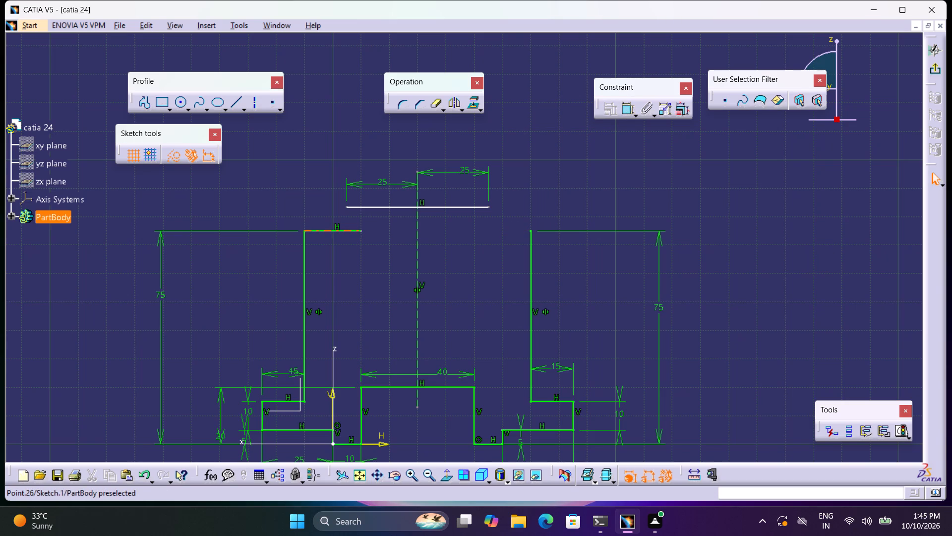
Dimension the short horizontal line at the top of the left wall and set its length to 15 mm.
left_click(624, 107)
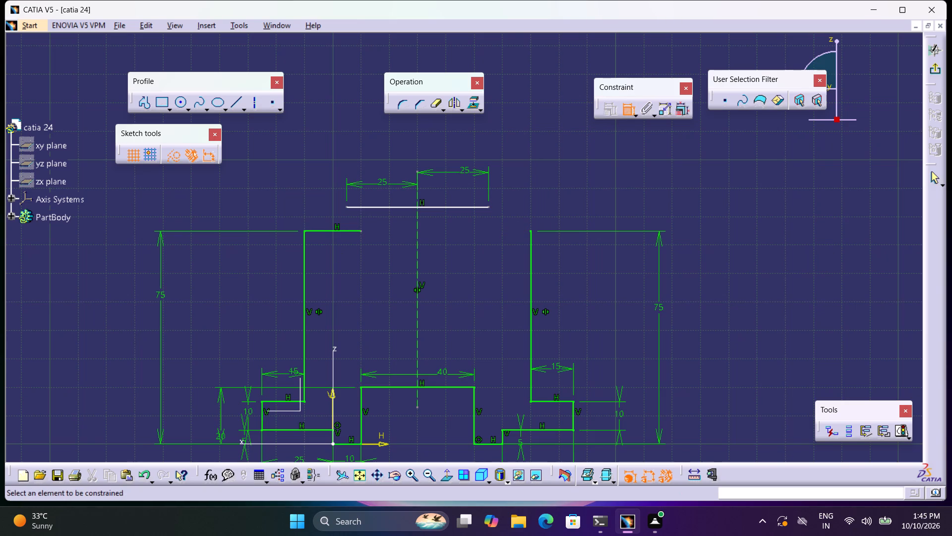
left_click(326, 230)
left_click(296, 172)
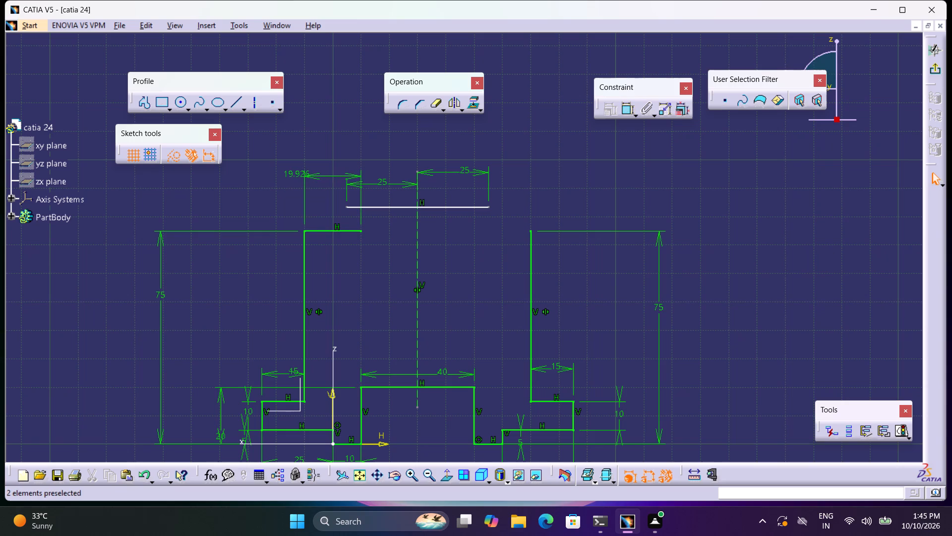
double_click(300, 171)
type("15")
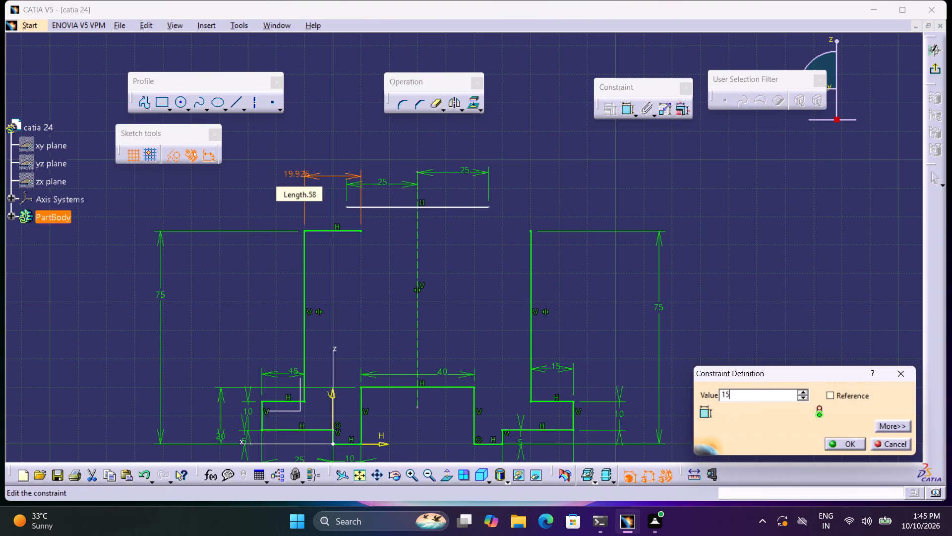
key("Return")
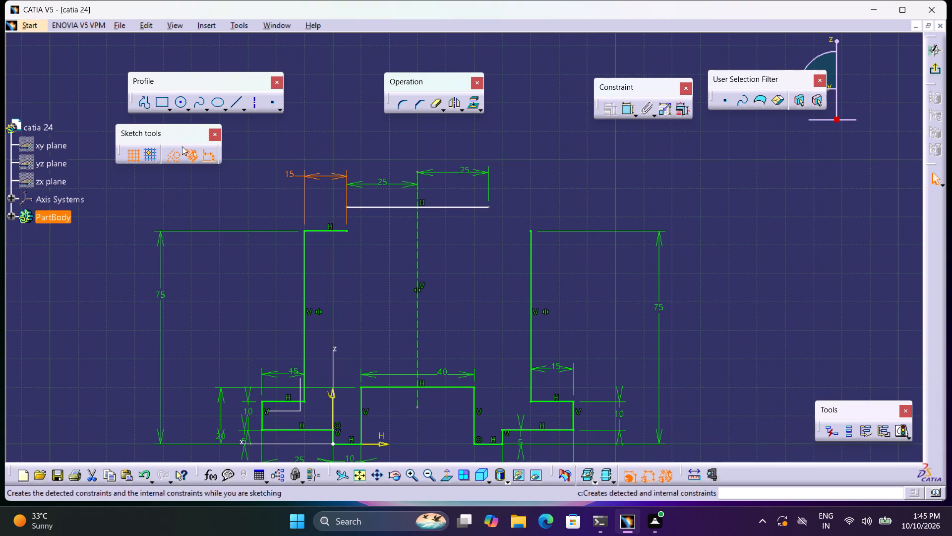
Switch off construction mode and draw a 15 mm horizontal profile line inward from the right wall's top end, below the upper line's right end.
left_click(150, 98)
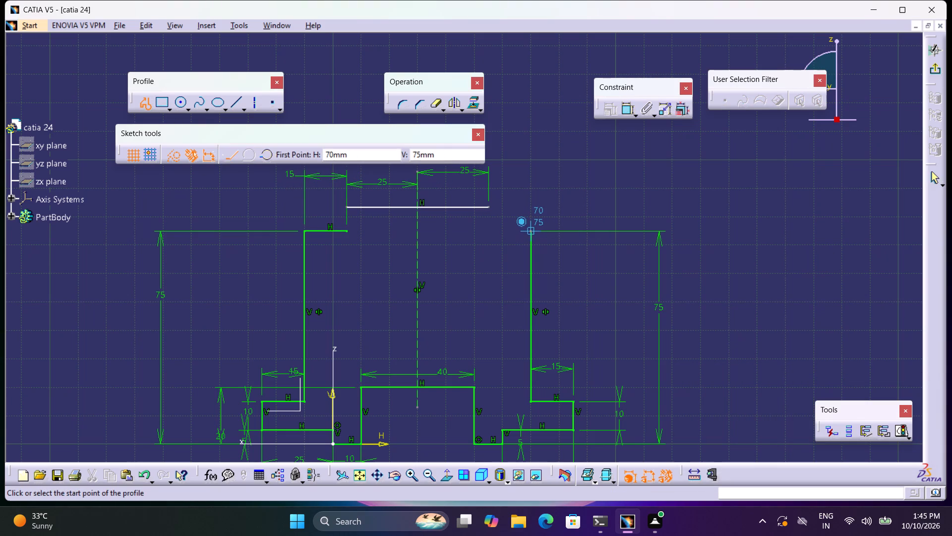
left_click(529, 231)
left_click(495, 232)
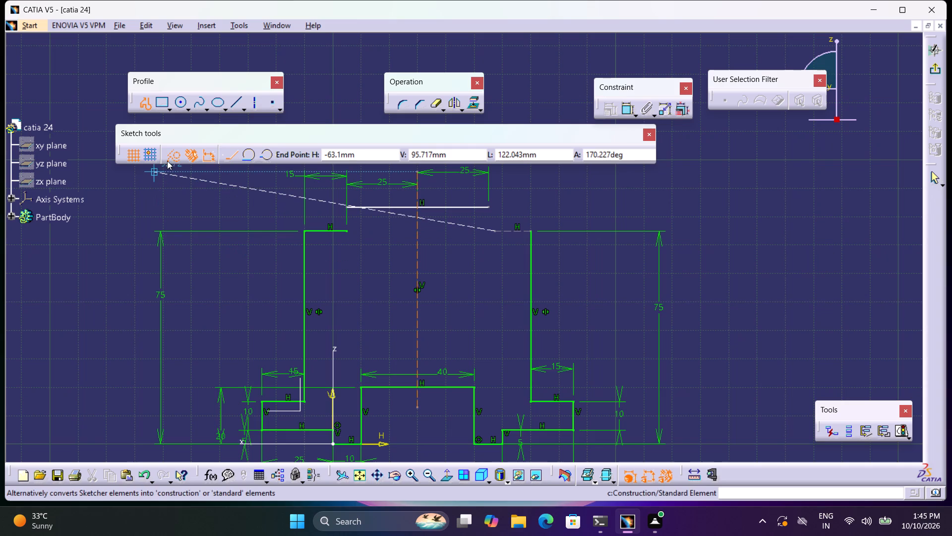
left_click(170, 158)
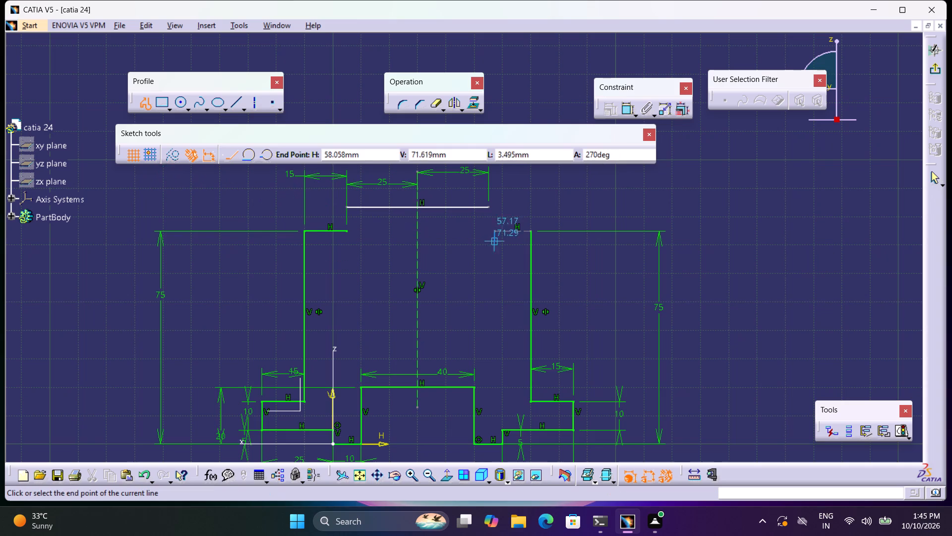
key("ctrl+z")
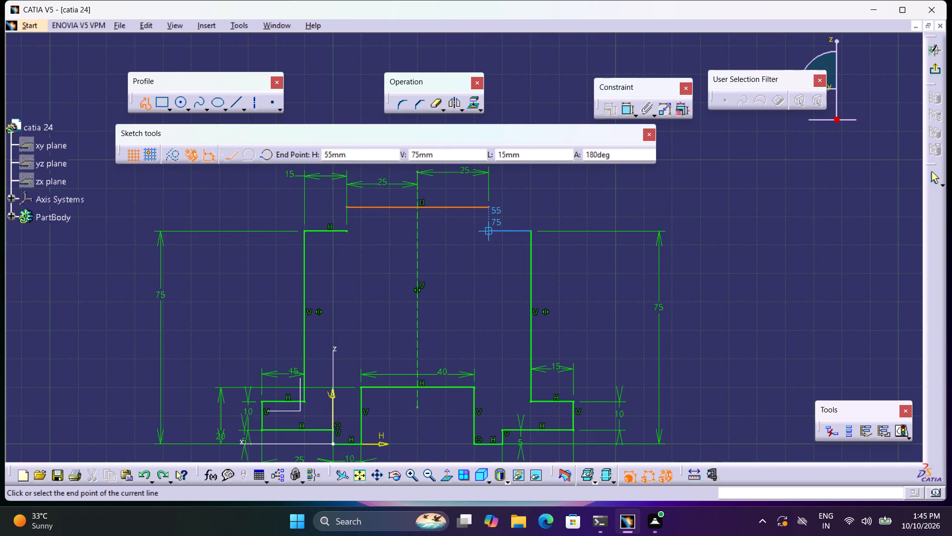
left_click(490, 229)
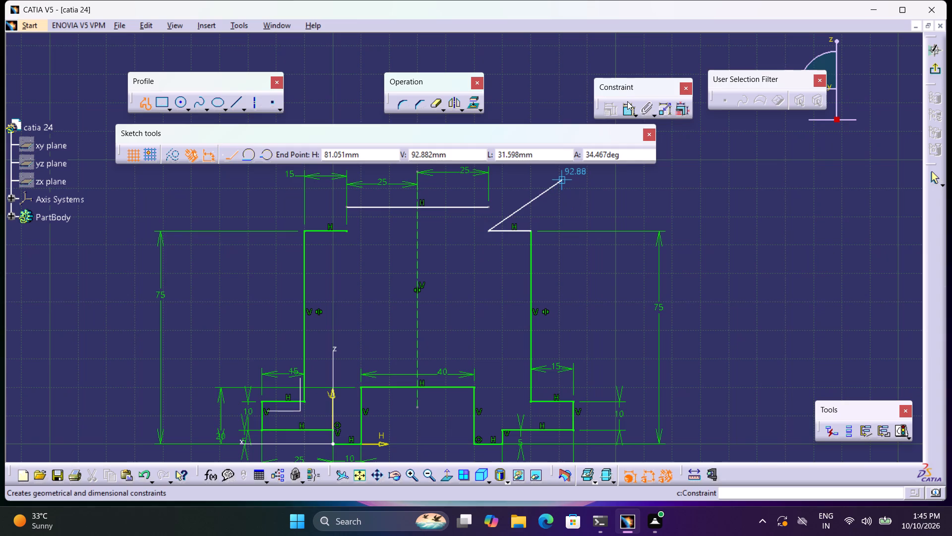
left_click(627, 102)
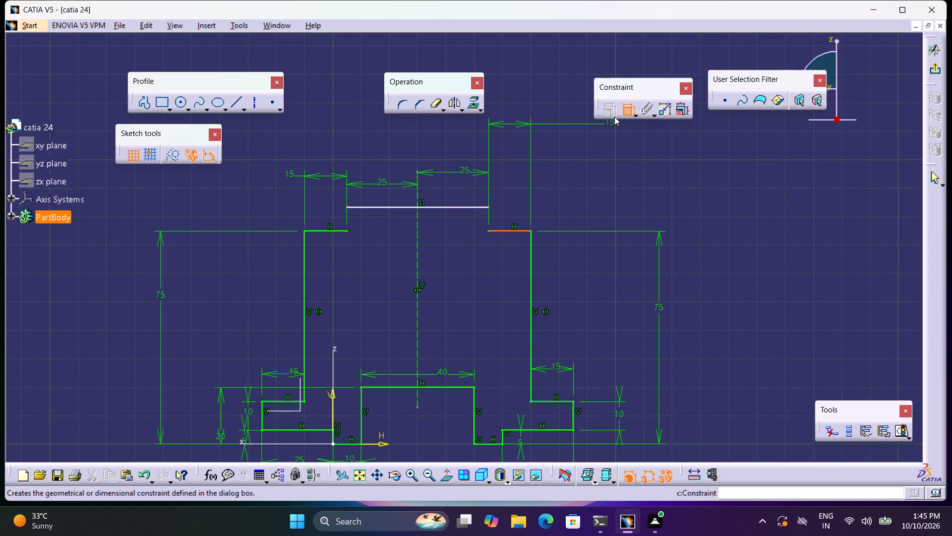
left_click(629, 108)
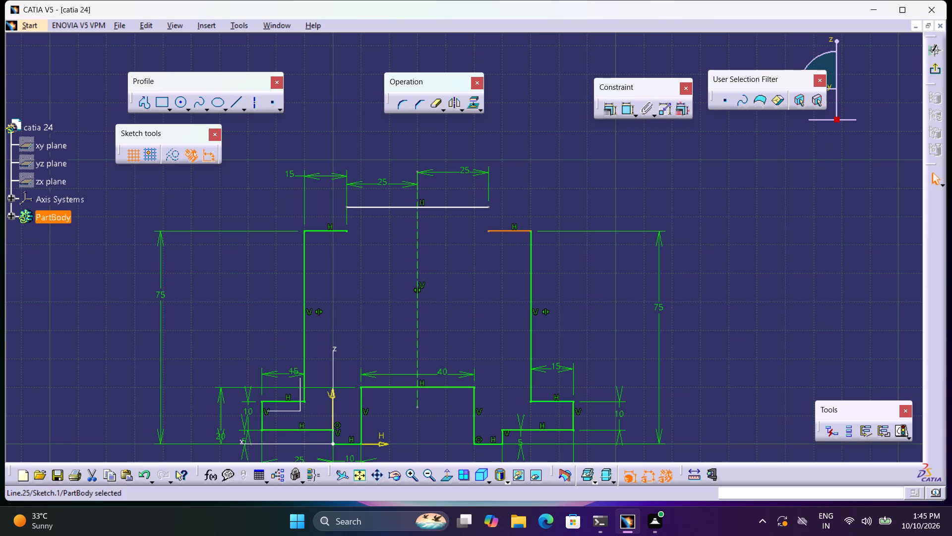
Set the right wall's overall height dimension to 65 mm.
double_click(655, 306)
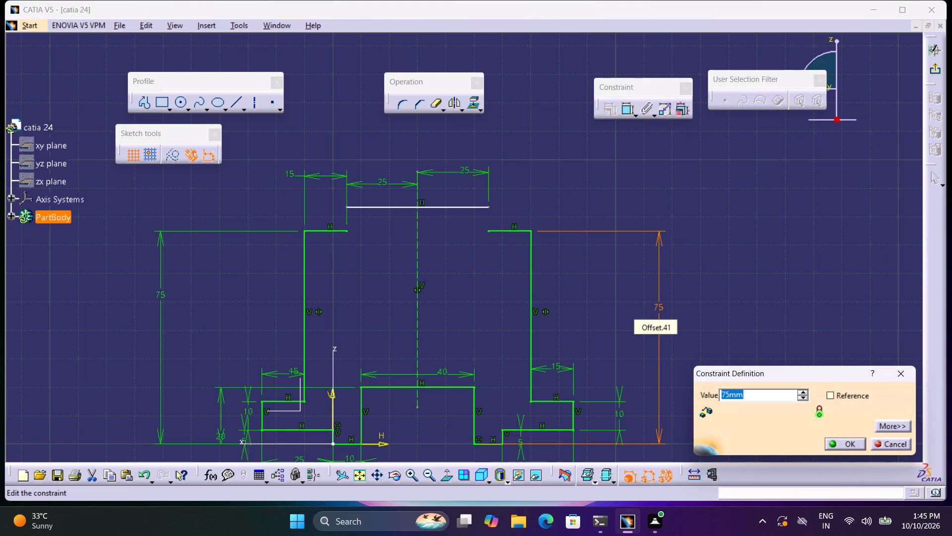
type("65")
key("Return")
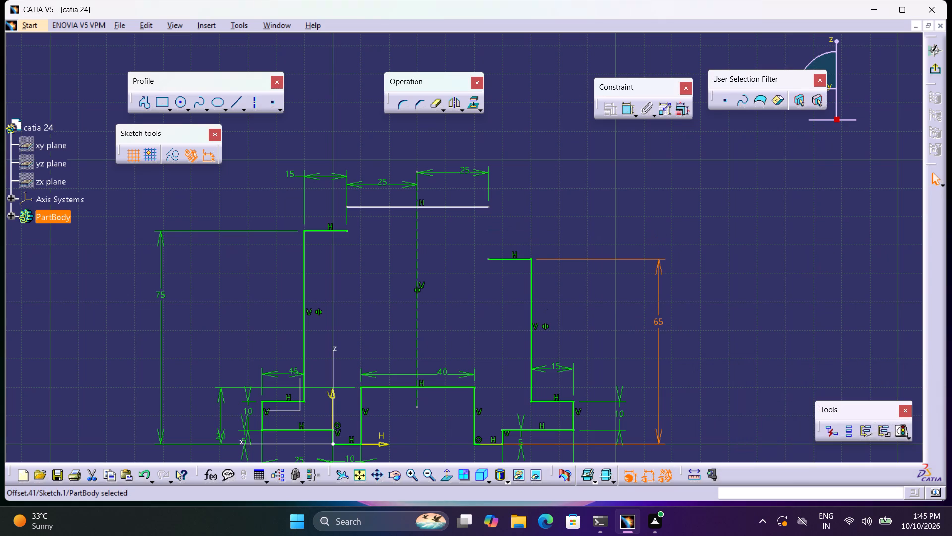
Set the left wall's overall height dimension to 65 mm.
triple_click(163, 293)
type("65")
key("Return")
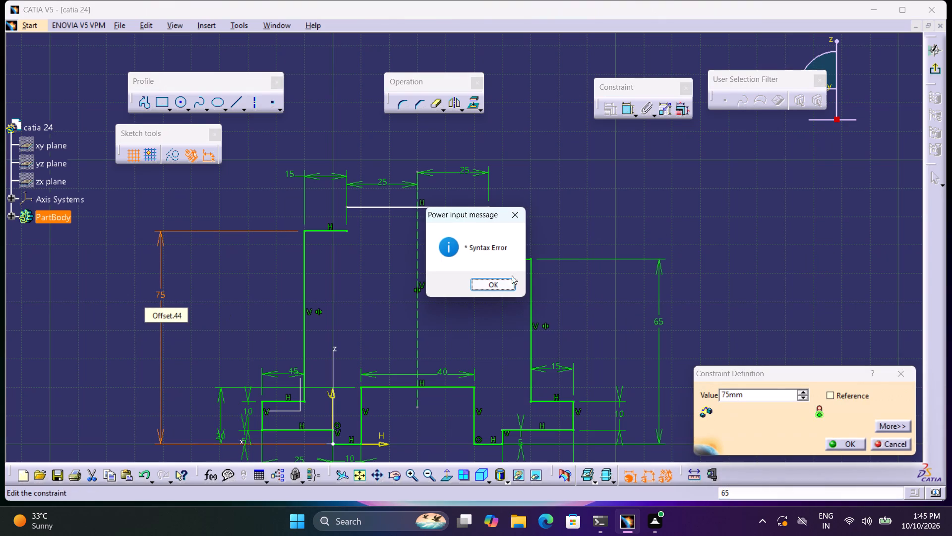
left_click(507, 299)
left_click(498, 289)
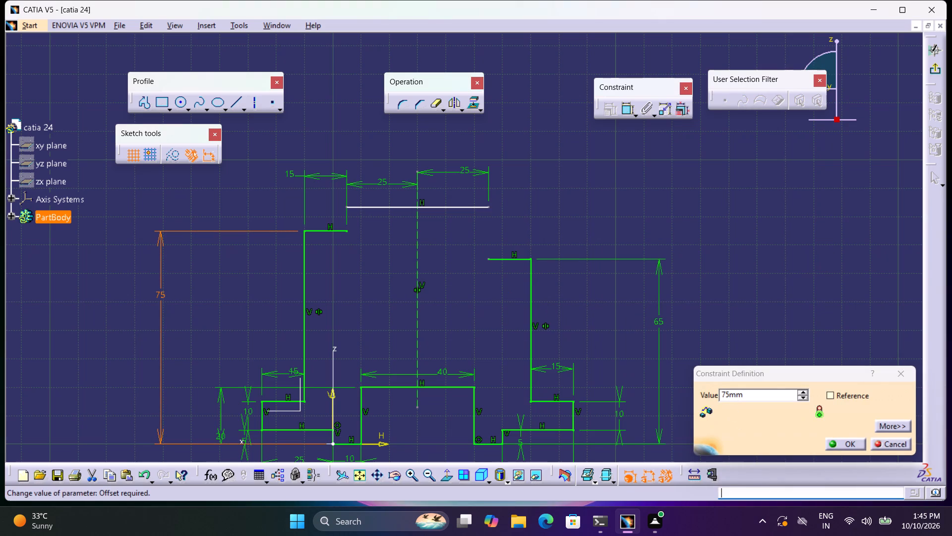
left_click_drag(744, 393, 642, 406)
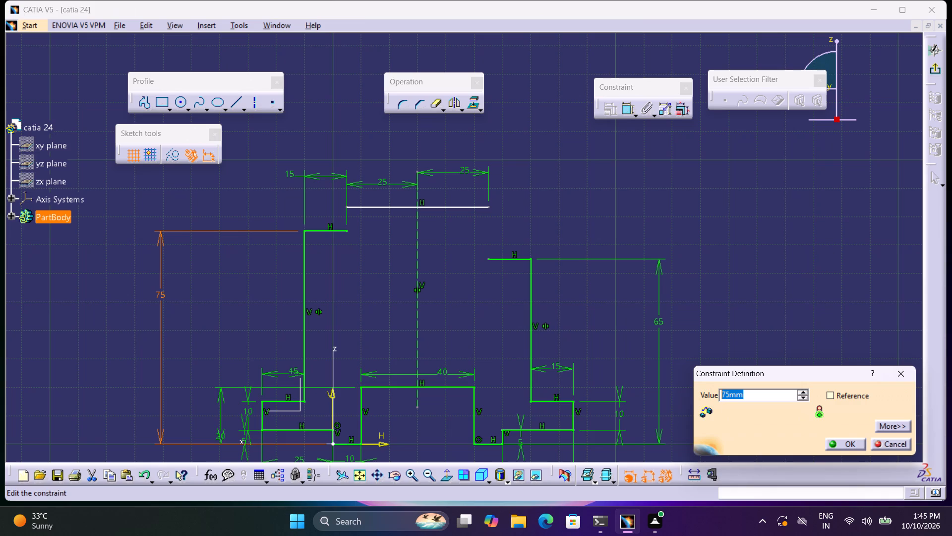
type("65")
key("Return")
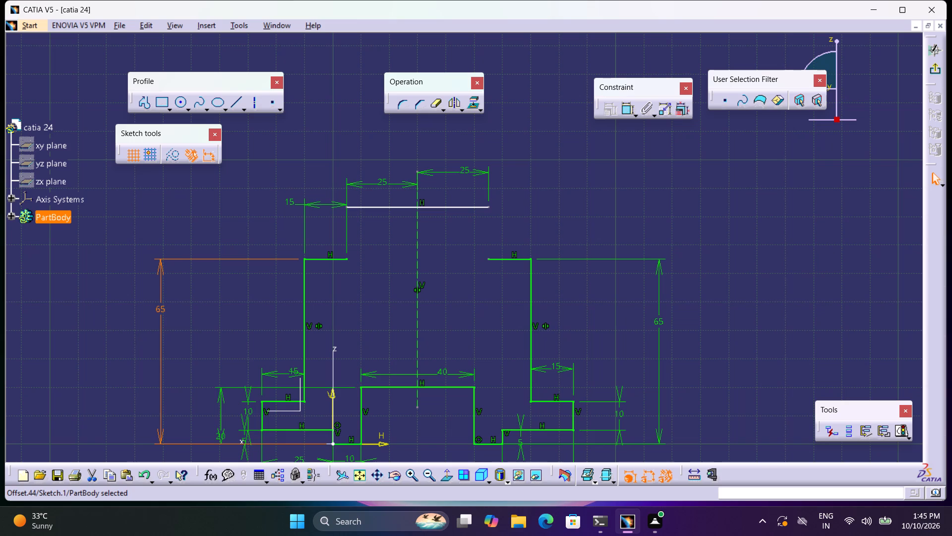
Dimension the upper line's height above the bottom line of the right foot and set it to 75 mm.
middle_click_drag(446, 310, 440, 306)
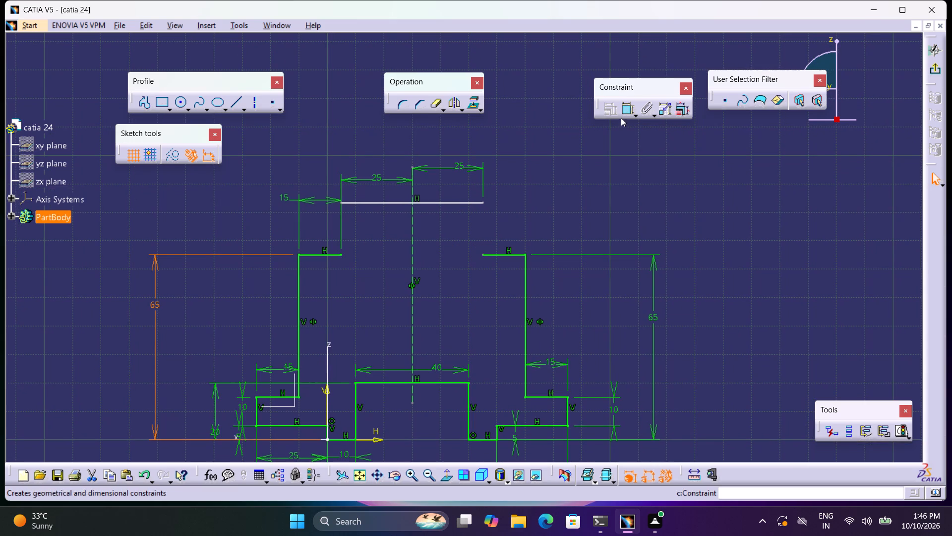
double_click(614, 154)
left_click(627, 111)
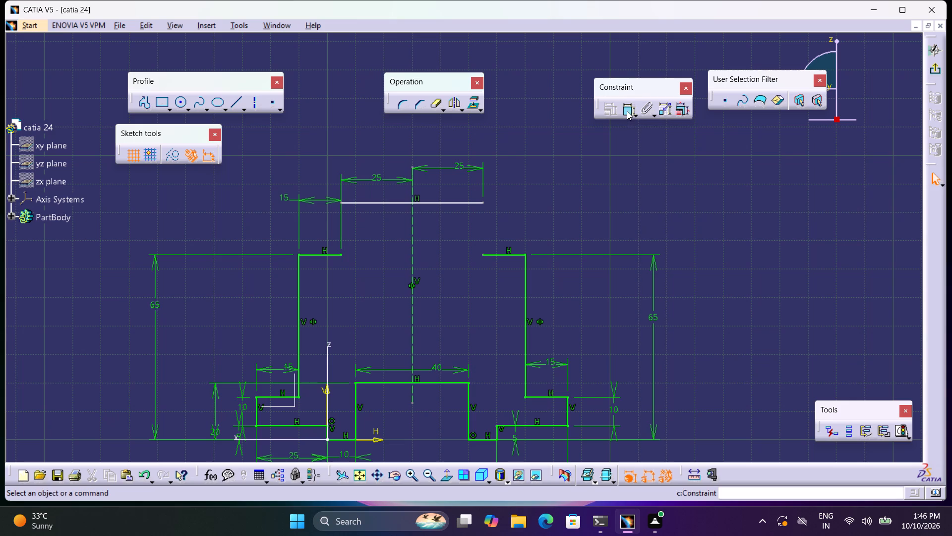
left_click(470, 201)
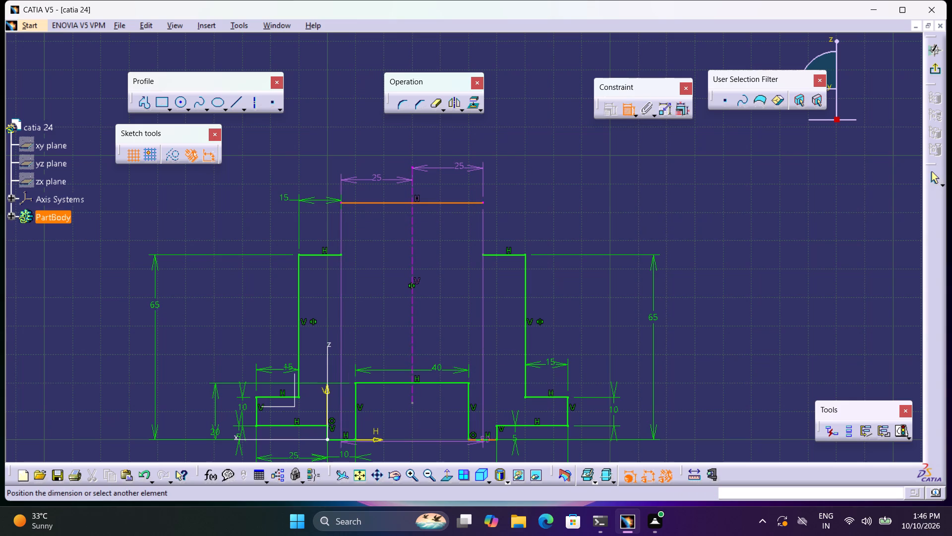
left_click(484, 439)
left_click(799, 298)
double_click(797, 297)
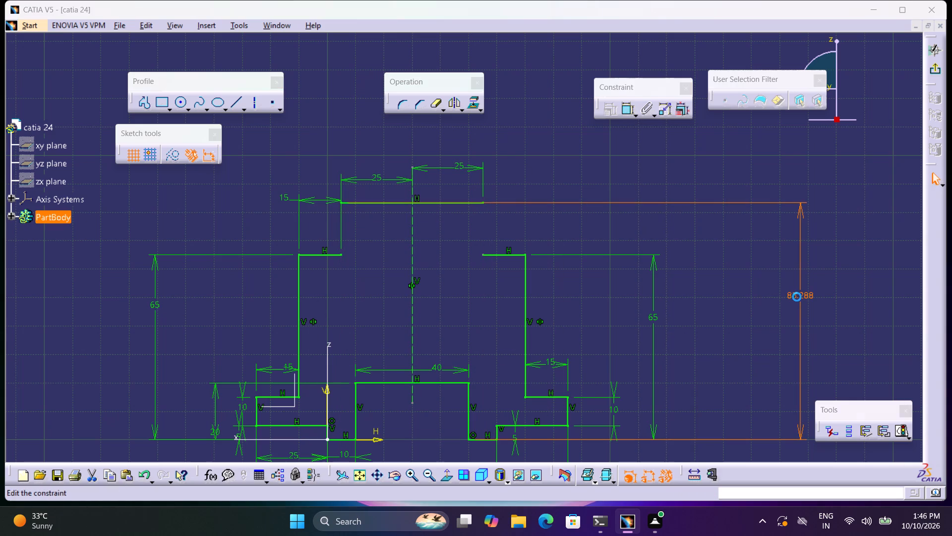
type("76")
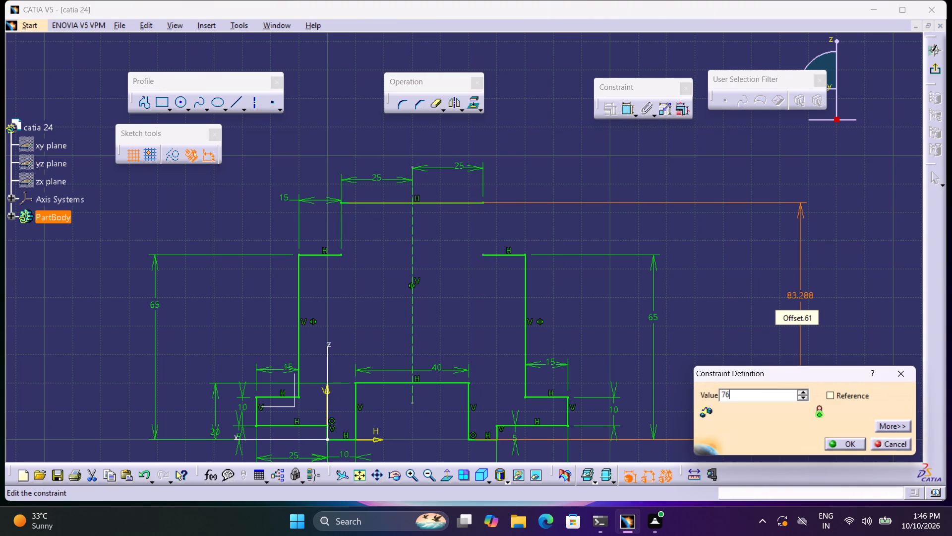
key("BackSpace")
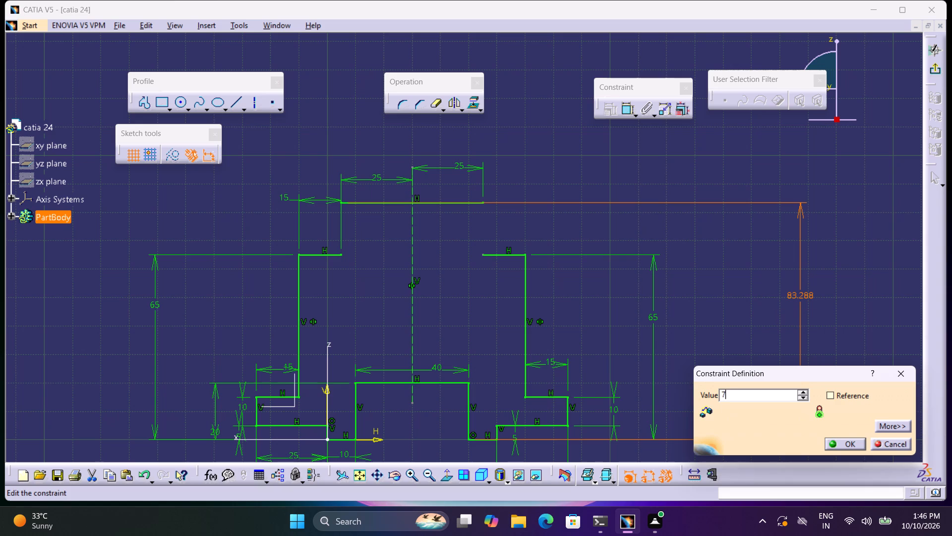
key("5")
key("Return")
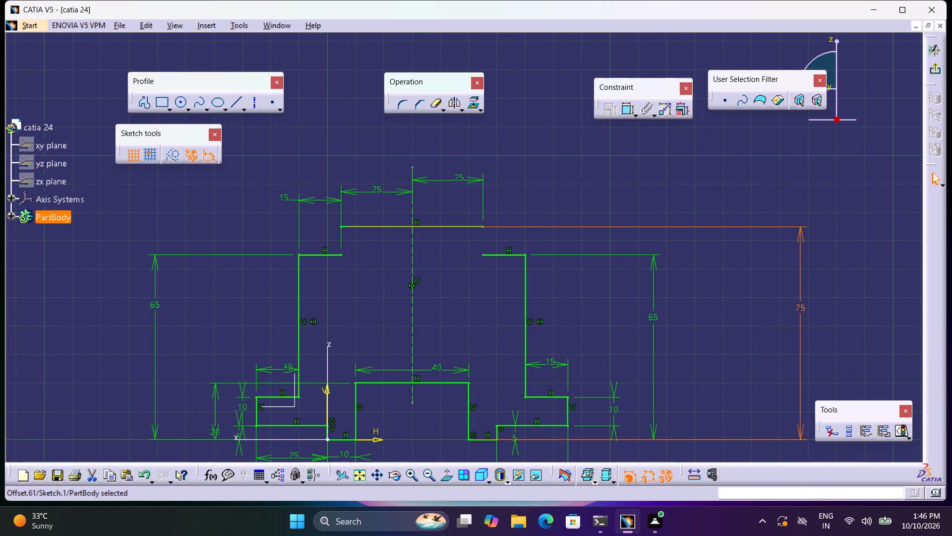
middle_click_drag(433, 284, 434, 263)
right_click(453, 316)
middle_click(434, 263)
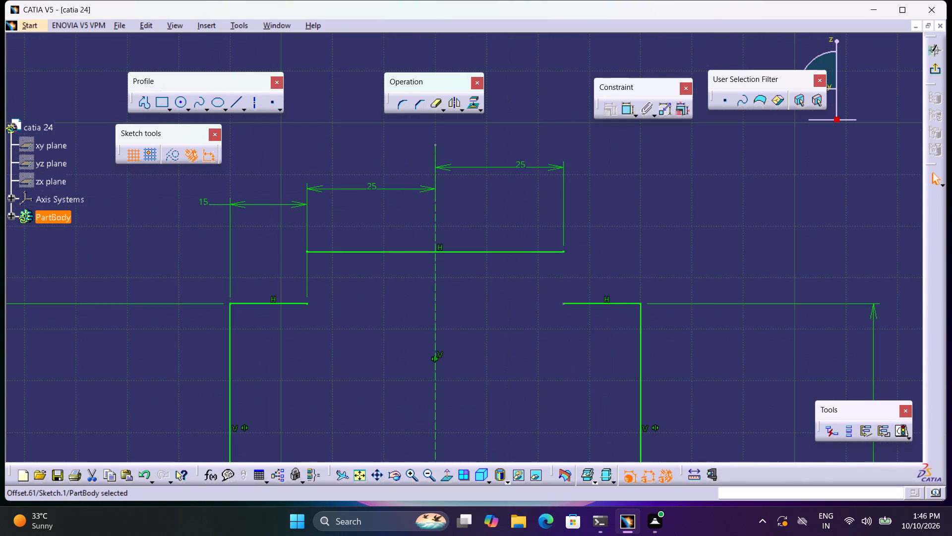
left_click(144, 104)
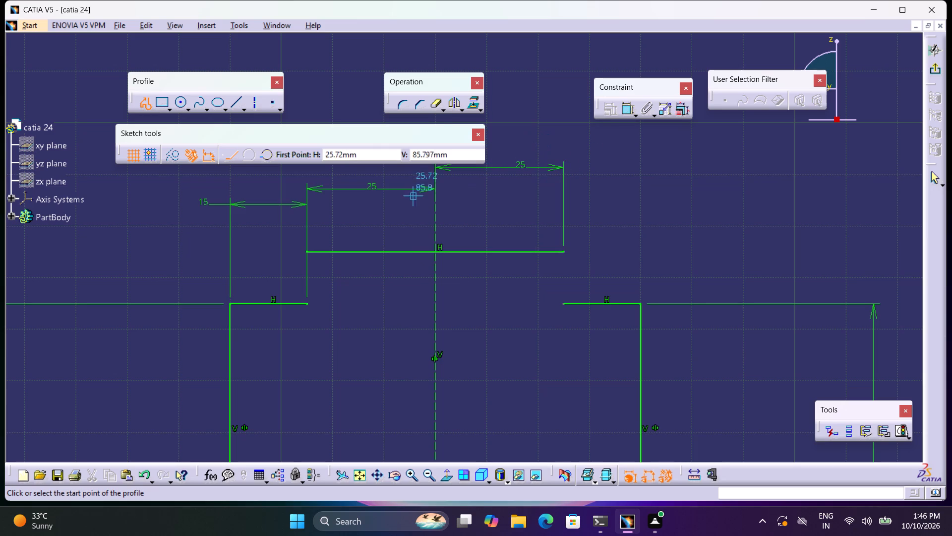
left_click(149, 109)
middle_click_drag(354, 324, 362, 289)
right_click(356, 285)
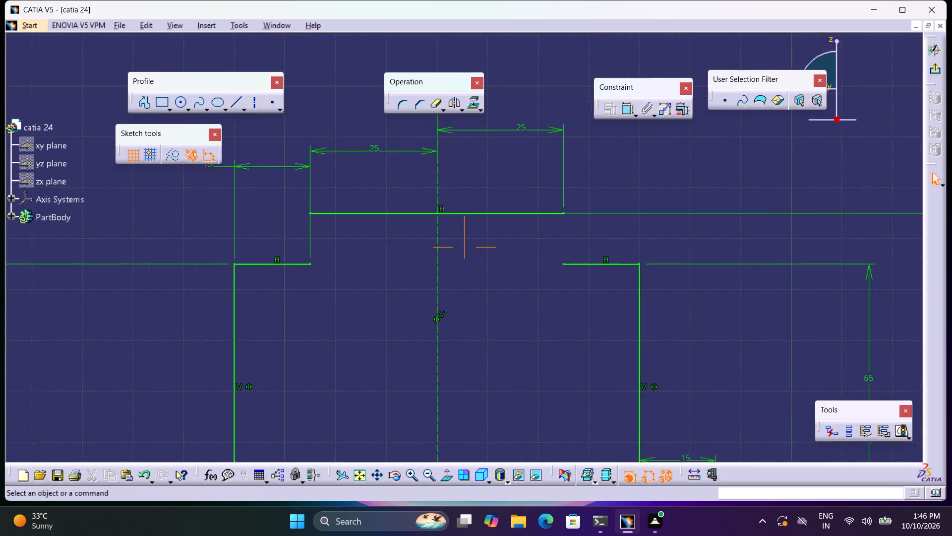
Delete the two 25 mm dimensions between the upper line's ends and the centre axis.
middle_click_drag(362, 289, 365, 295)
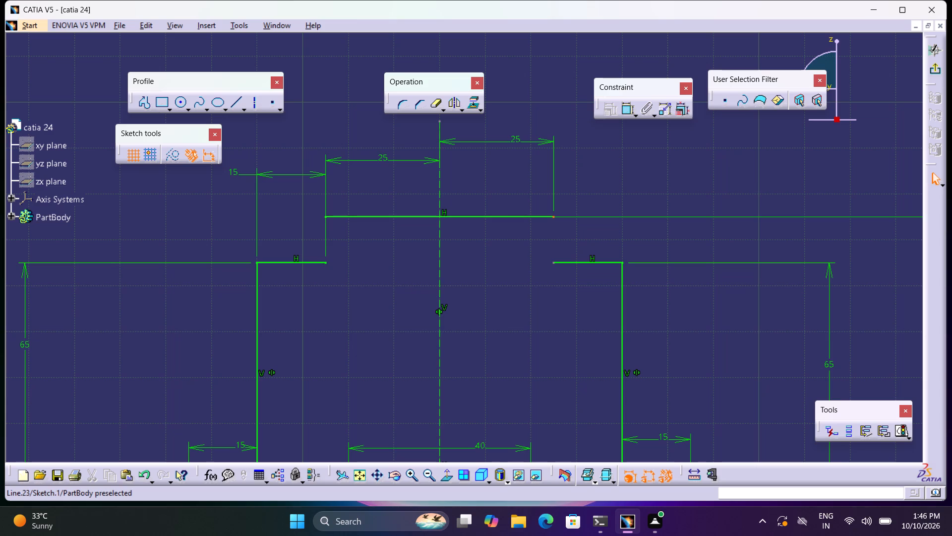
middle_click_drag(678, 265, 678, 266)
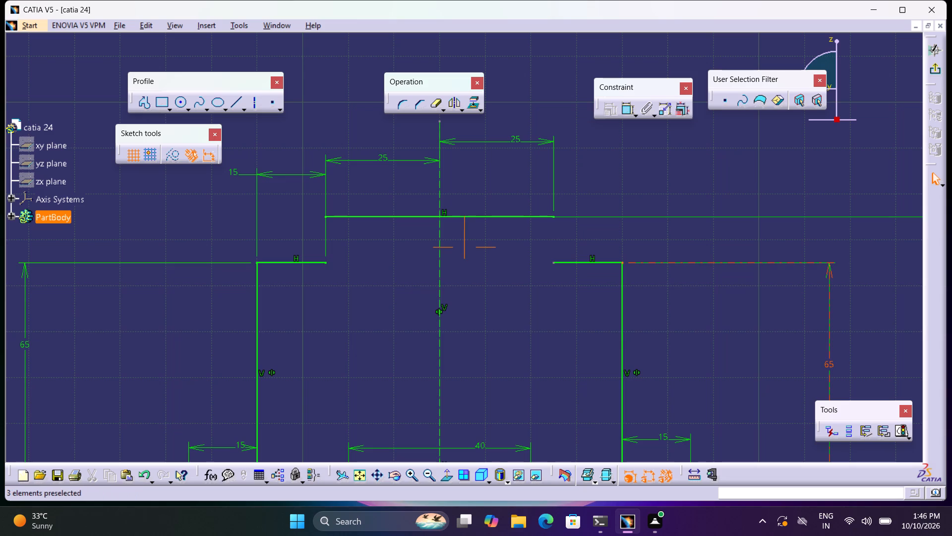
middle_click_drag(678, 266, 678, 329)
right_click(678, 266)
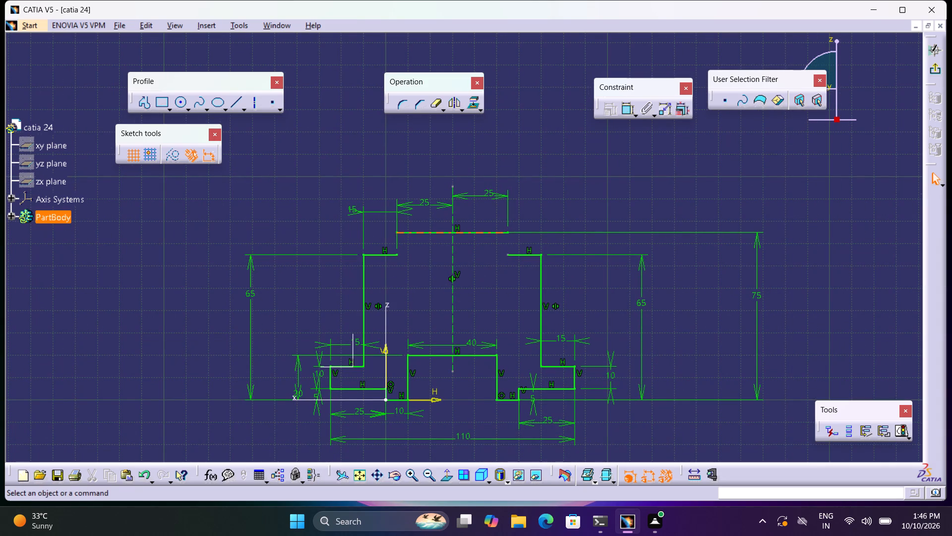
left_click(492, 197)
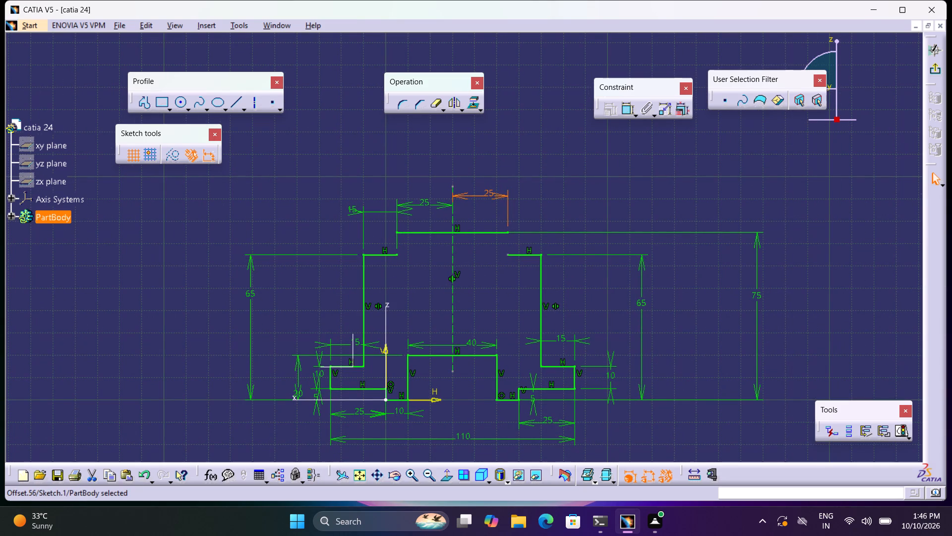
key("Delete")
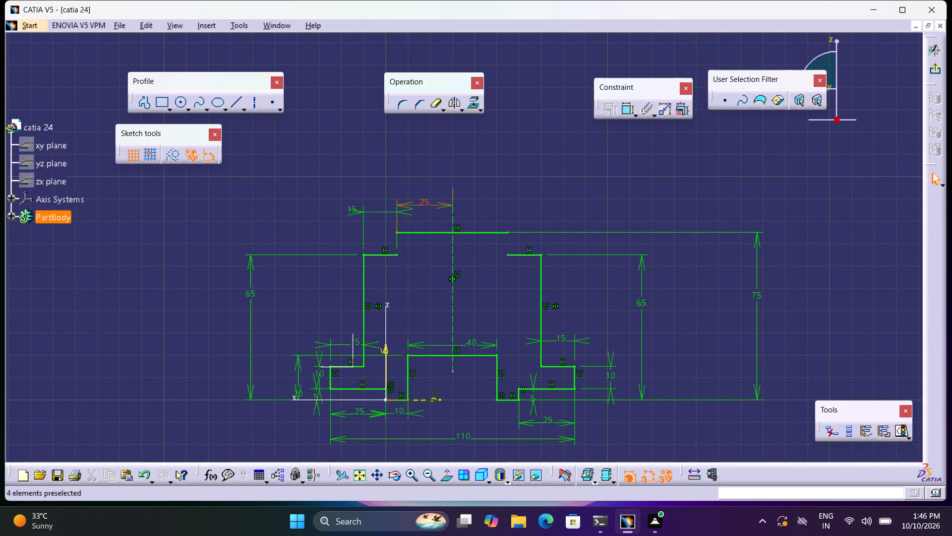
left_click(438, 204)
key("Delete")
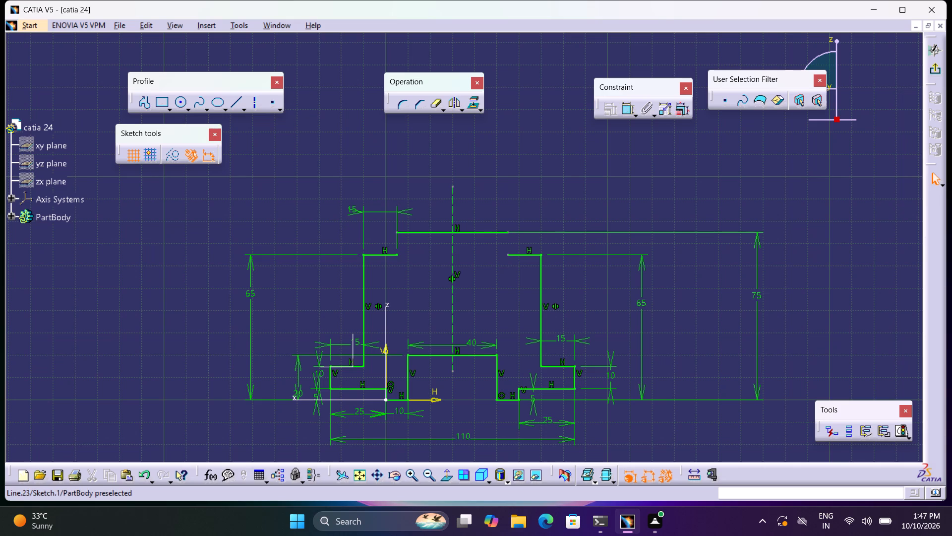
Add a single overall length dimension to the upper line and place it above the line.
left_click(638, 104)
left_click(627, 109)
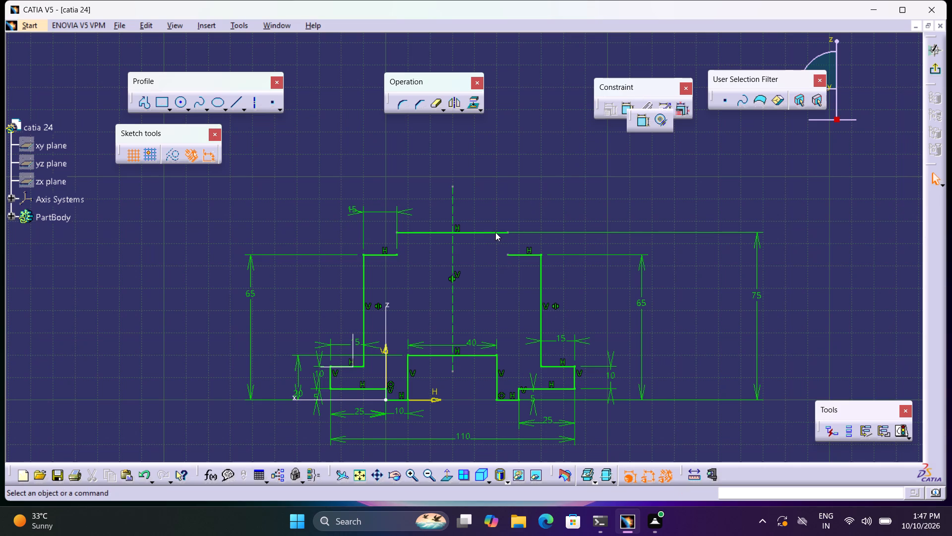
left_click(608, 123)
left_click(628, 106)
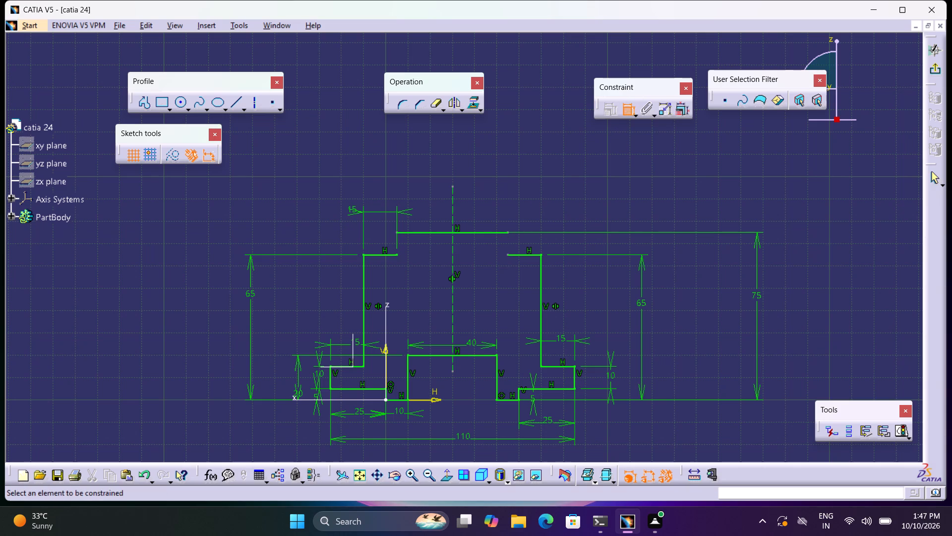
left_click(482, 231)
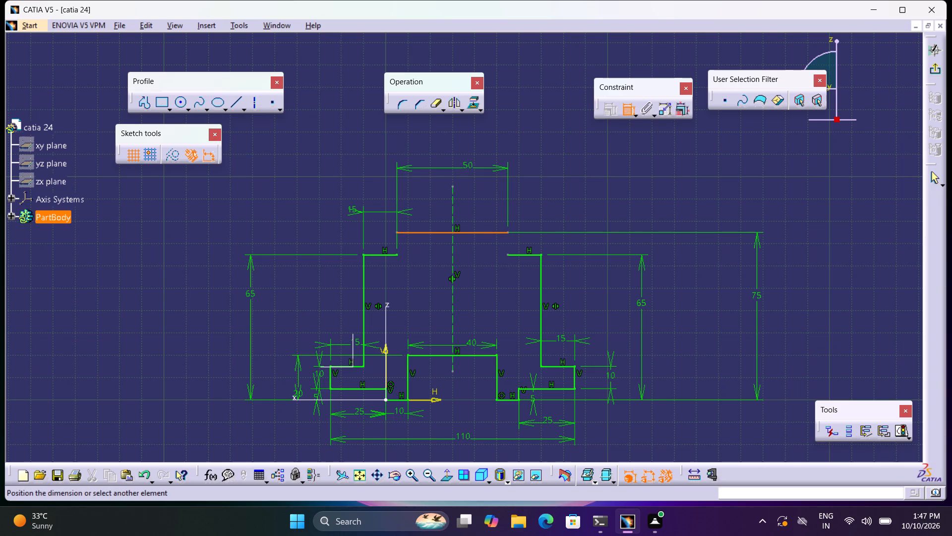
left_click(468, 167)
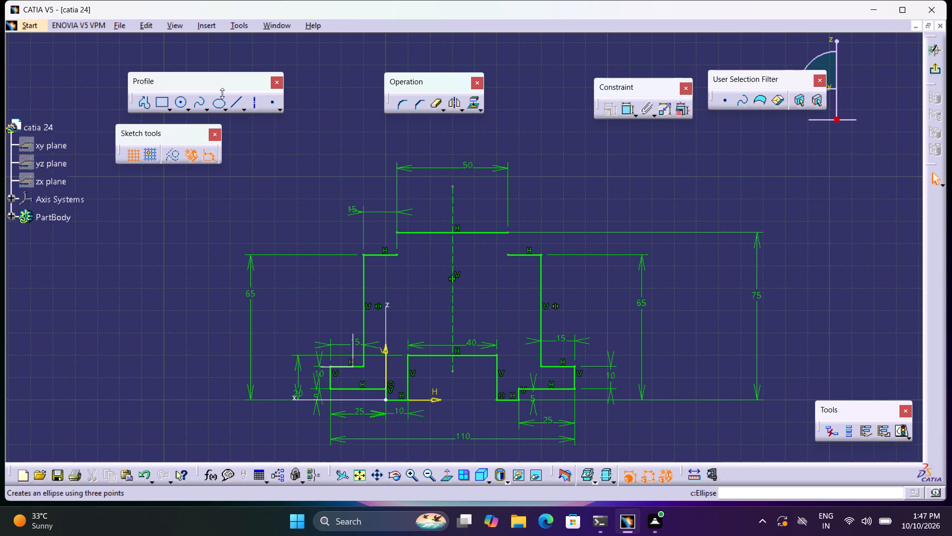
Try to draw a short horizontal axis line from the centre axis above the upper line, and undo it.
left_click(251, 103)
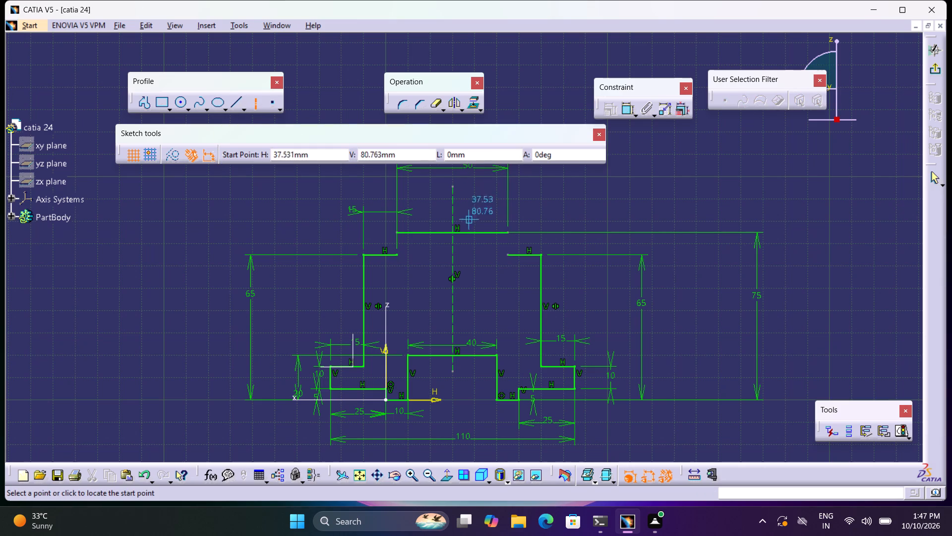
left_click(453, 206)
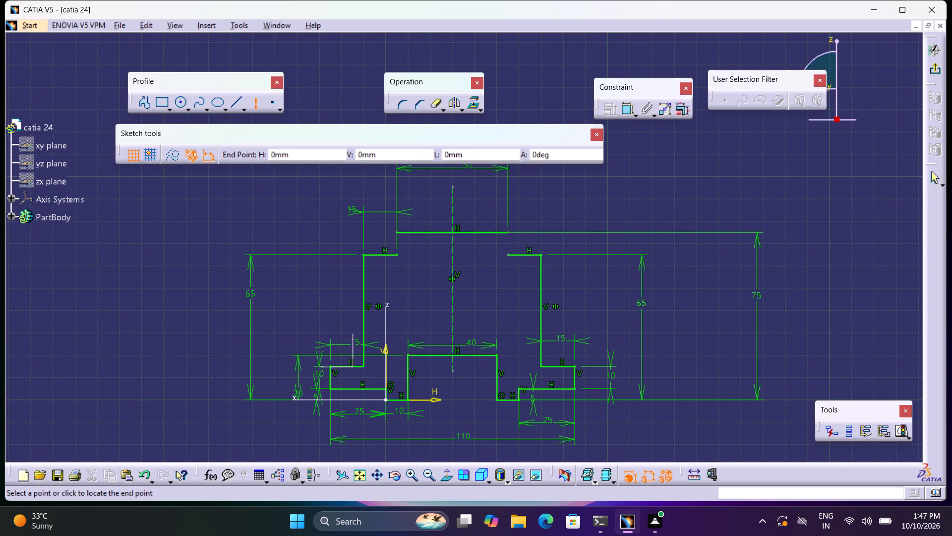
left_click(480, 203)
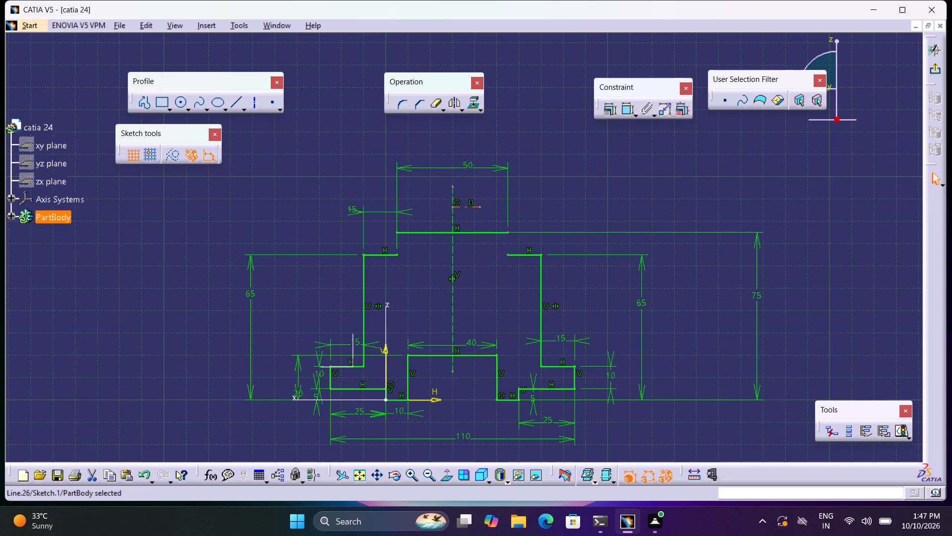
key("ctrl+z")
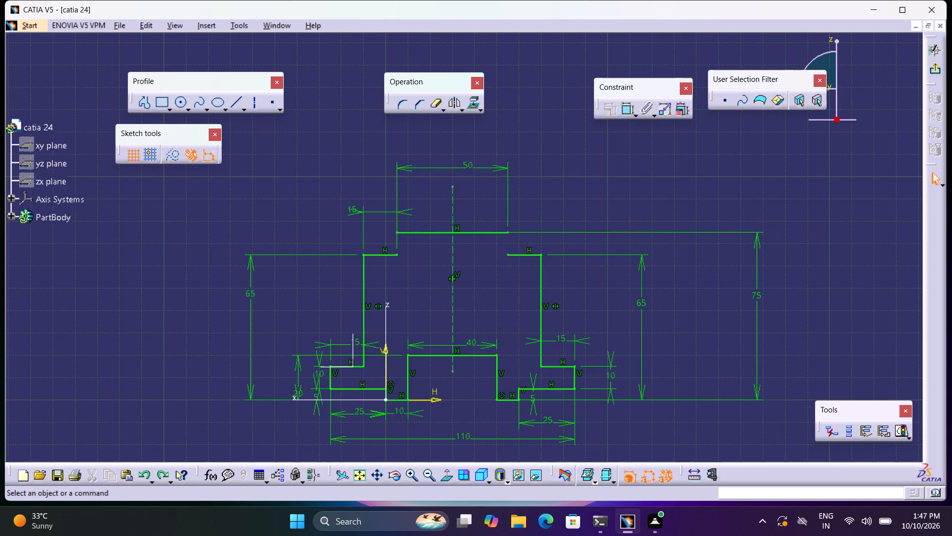
Draw a horizontal line about 28 mm long above the upper line, extended symmetrically from a midpoint on the centre axis.
left_click(251, 104)
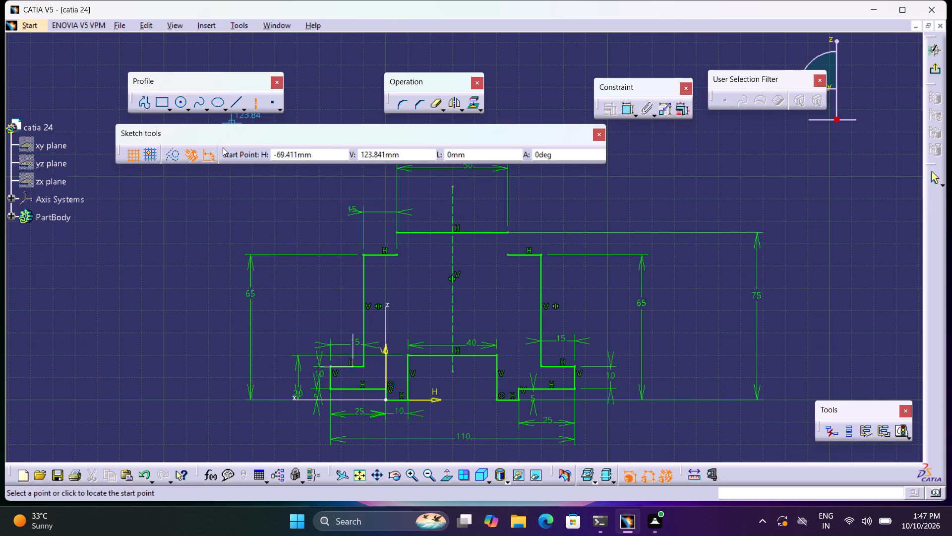
left_click(230, 109)
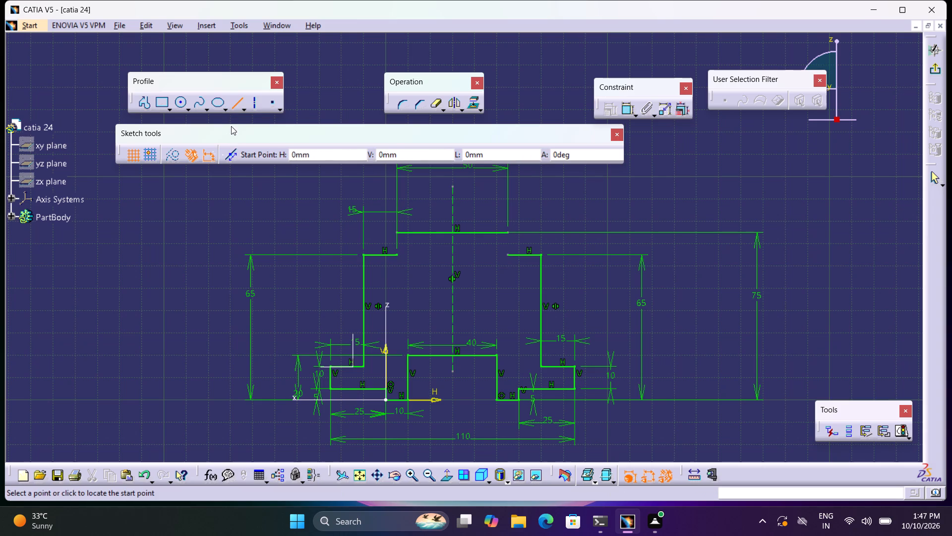
left_click(229, 157)
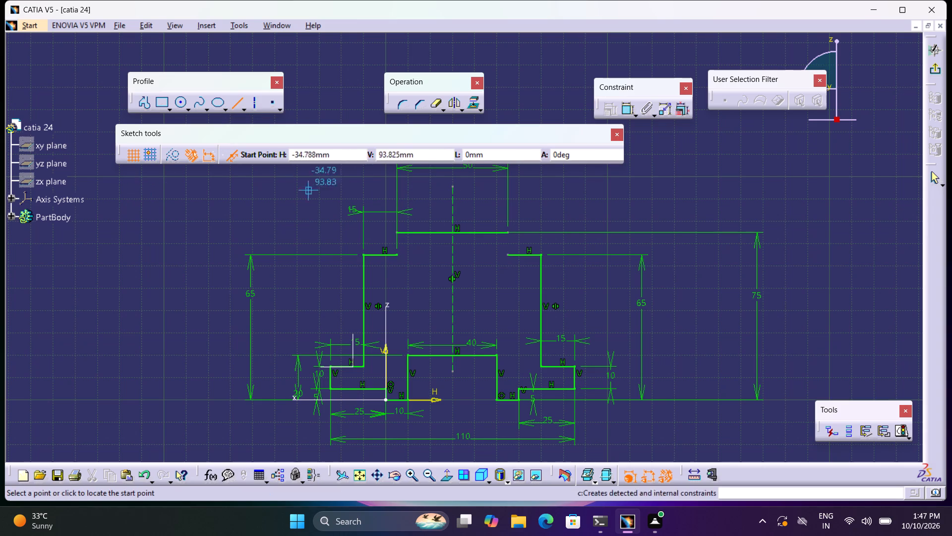
left_click(451, 202)
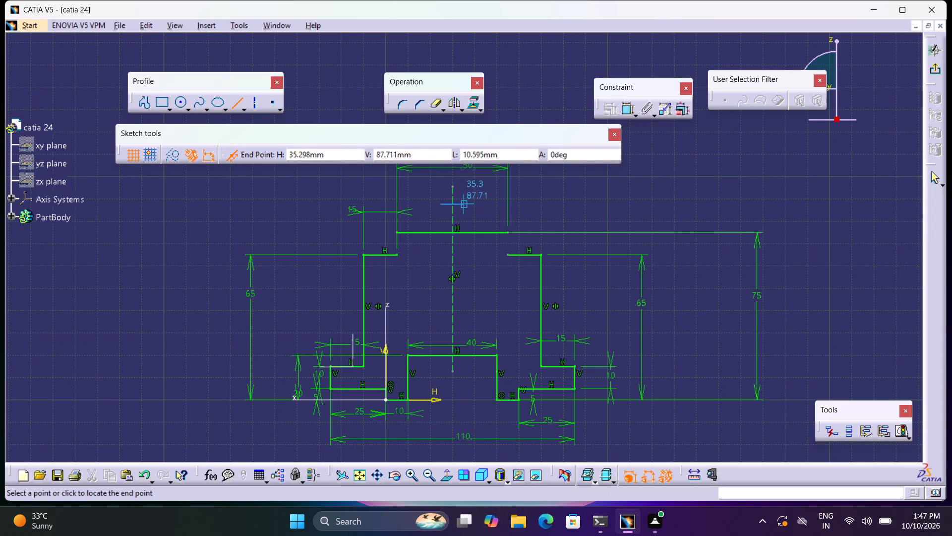
left_click(483, 203)
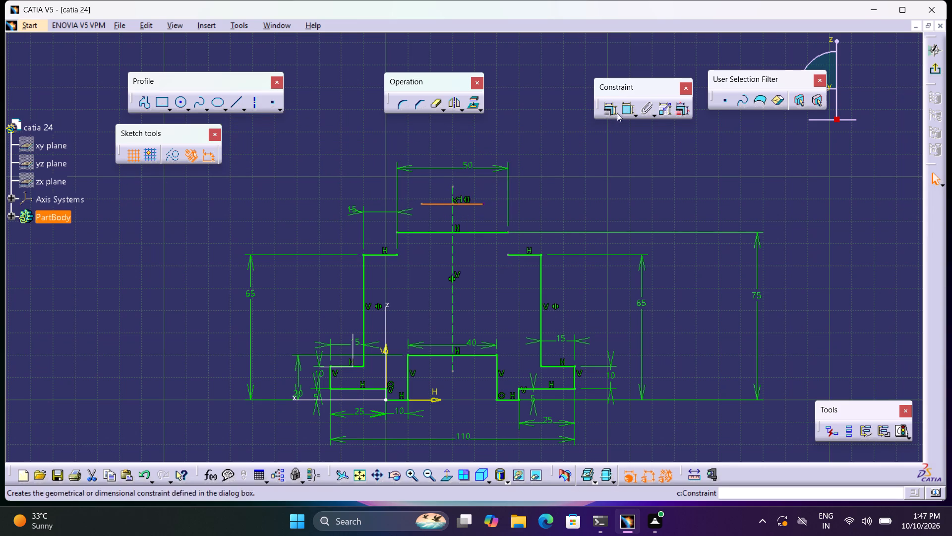
Dimension the length of the new symmetric line and set it to 30 mm.
left_click(624, 109)
left_click(475, 132)
double_click(475, 133)
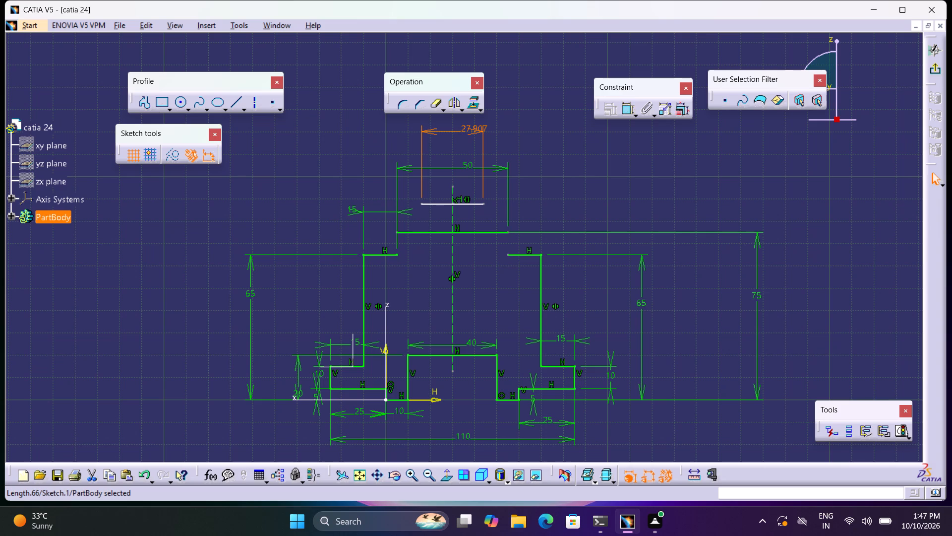
double_click(474, 131)
type("30")
key("Return")
Delete the 50 mm upper line lying below the 30 mm symmetric line.
middle_click_drag(611, 184, 579, 174)
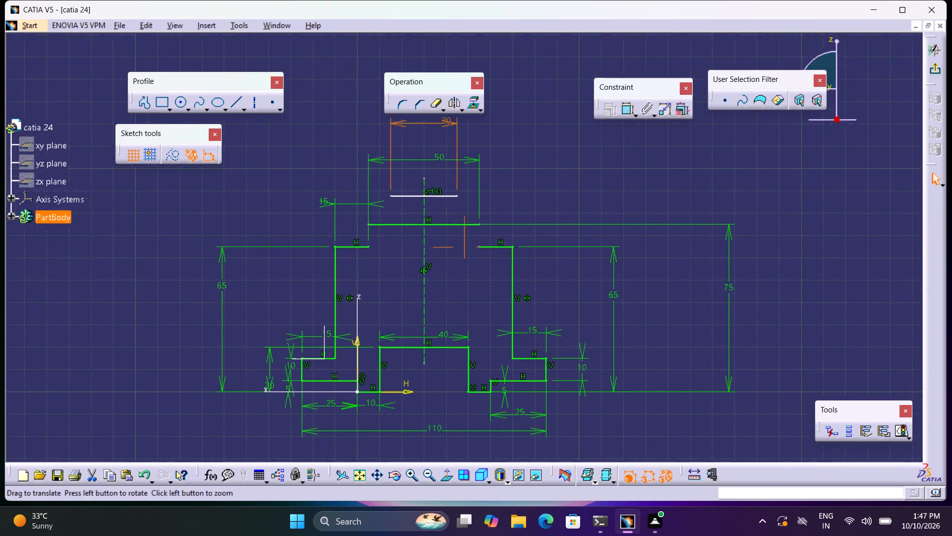
middle_click_drag(579, 174, 577, 172)
scroll(577, 171, "up", 1)
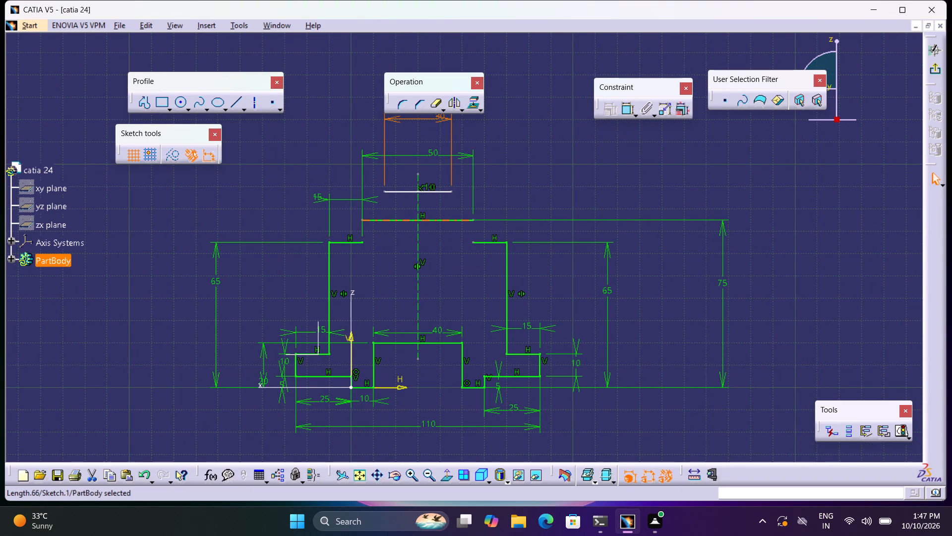
left_click(435, 221)
key("Delete")
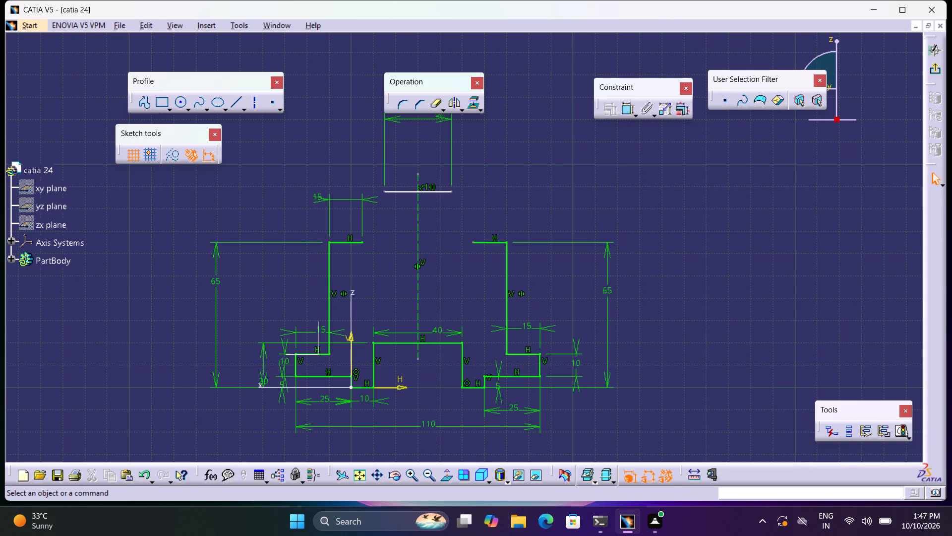
Dimension the height of the 30 mm top line above the base line and set it to 75 mm.
left_click(623, 112)
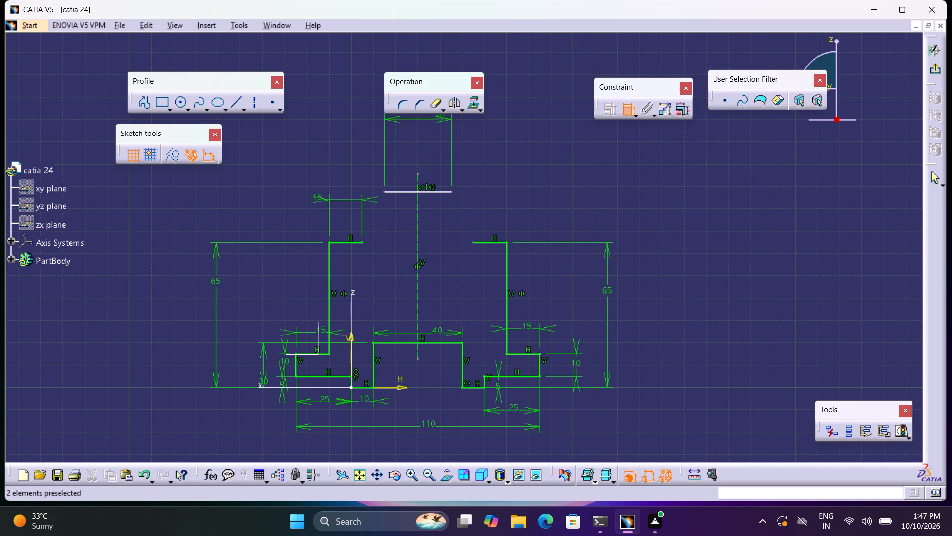
left_click(447, 192)
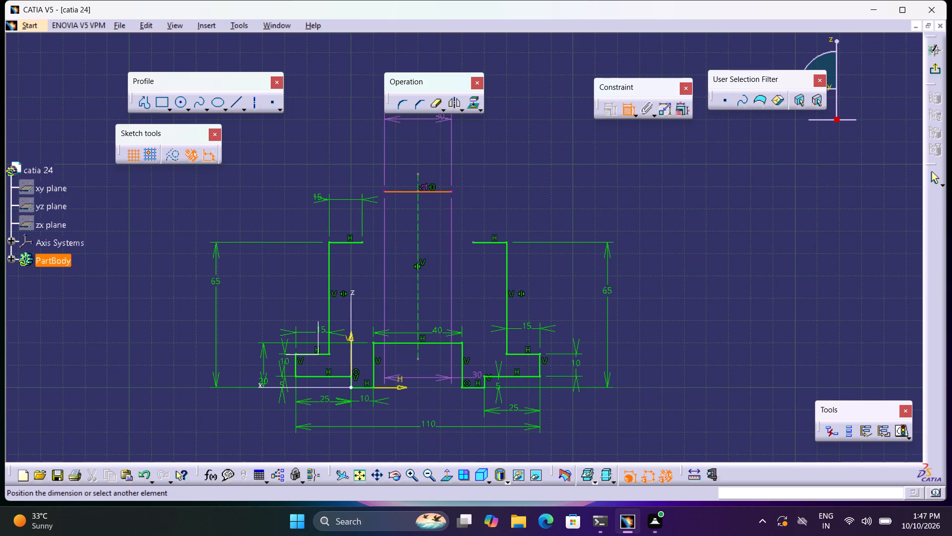
left_click(480, 387)
left_click(760, 262)
double_click(759, 260)
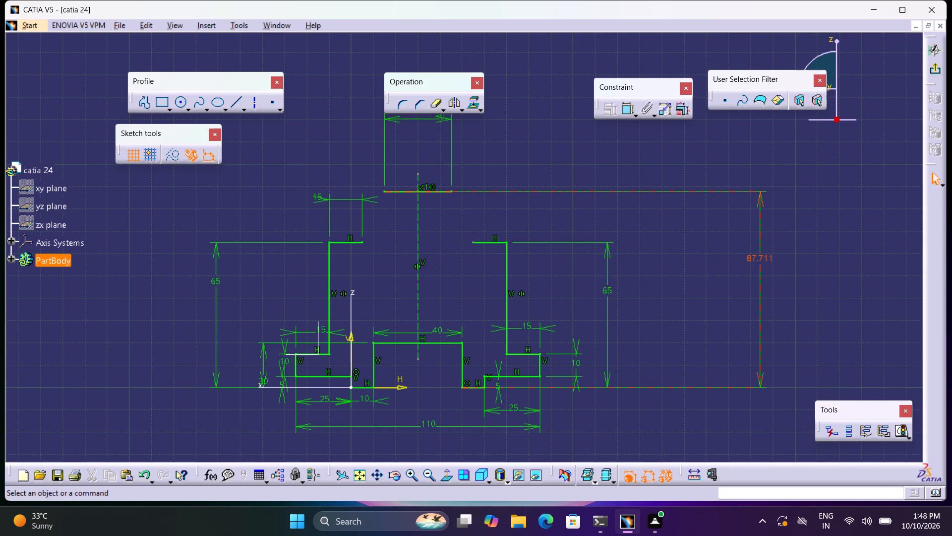
double_click(757, 259)
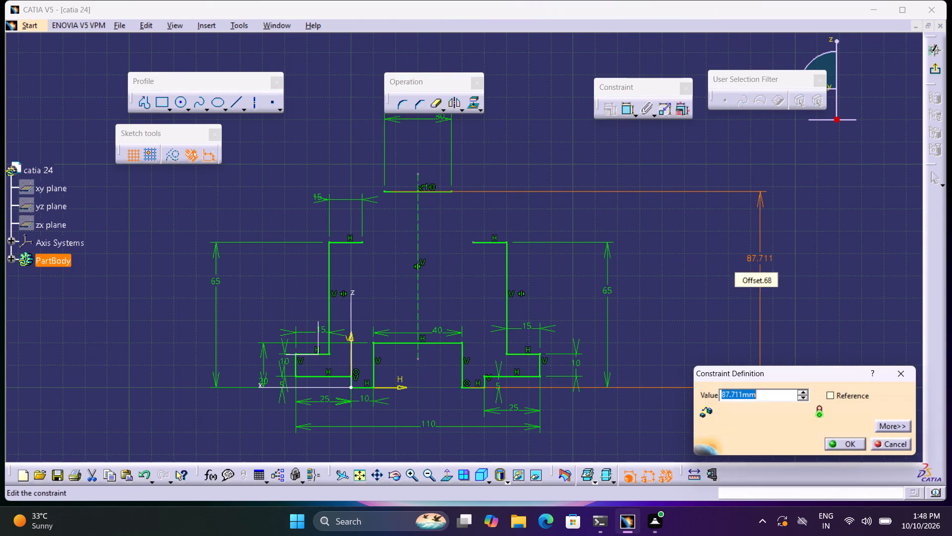
type("75")
key("Return")
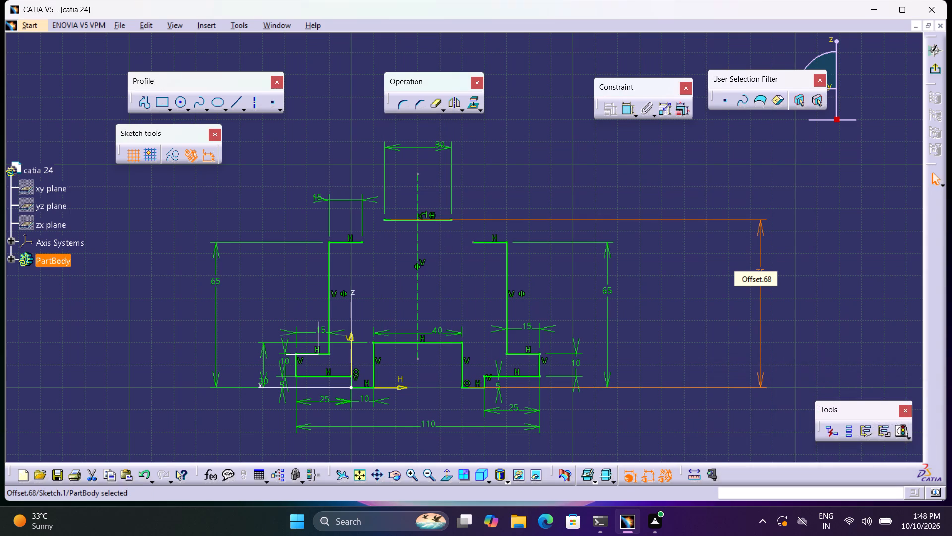
Draw a slanted line about 14 mm long joining the left shoulder's inner end to the left end of the top line.
left_click(146, 101)
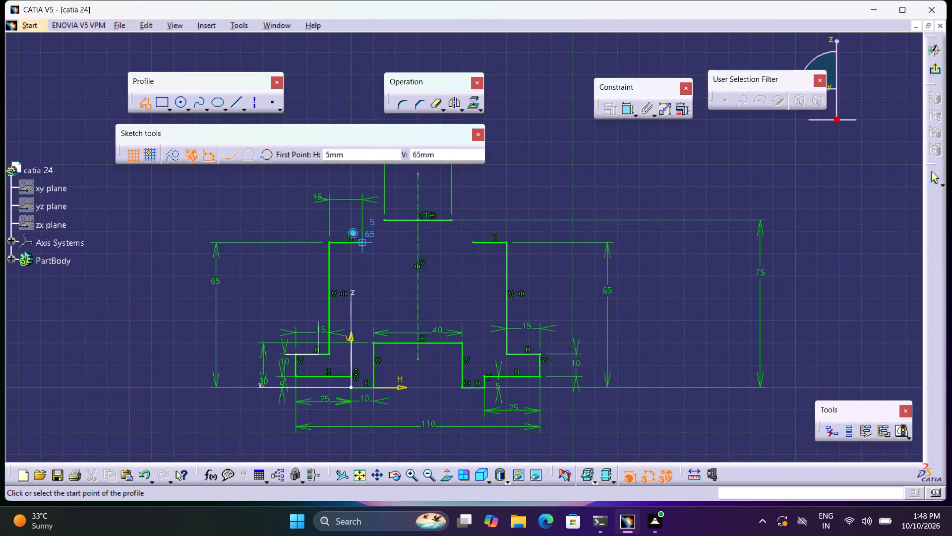
left_click(364, 236)
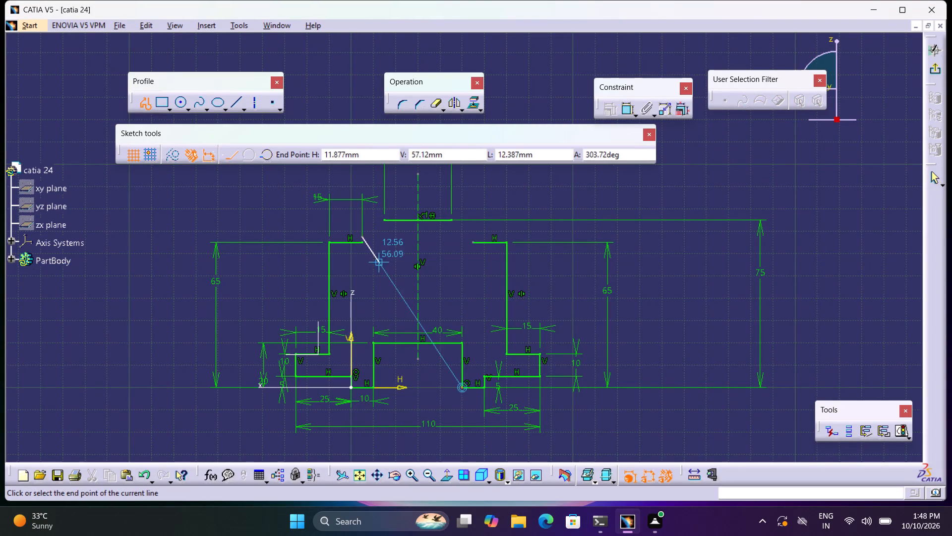
key("ctrl+z")
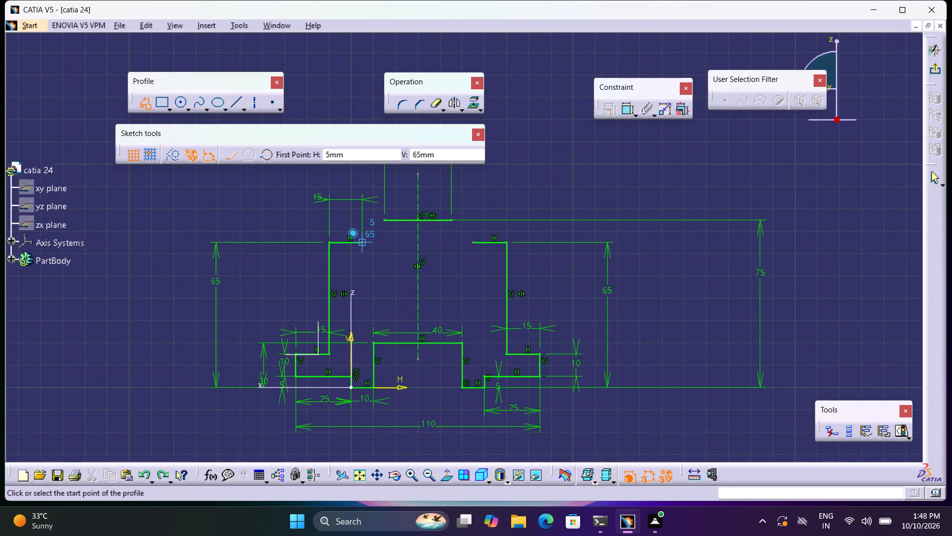
left_click(364, 241)
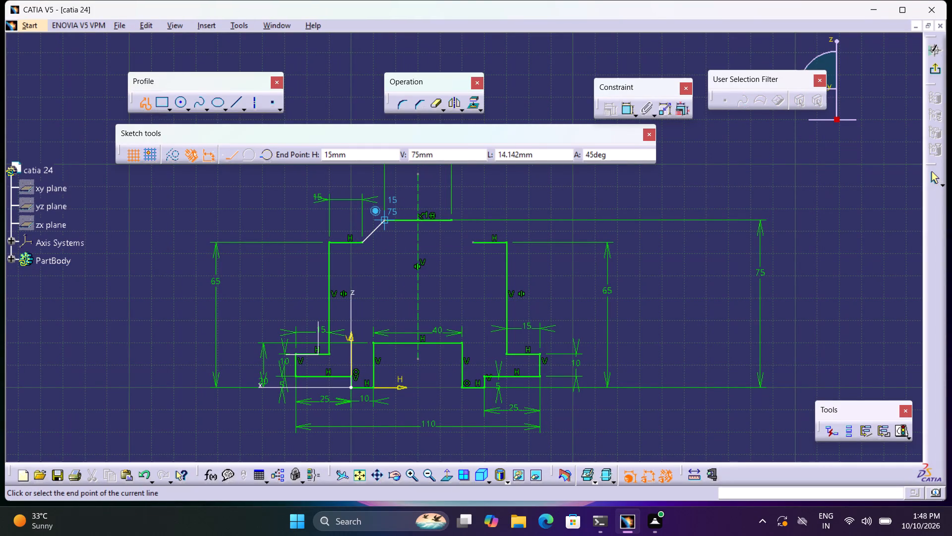
left_click(385, 219)
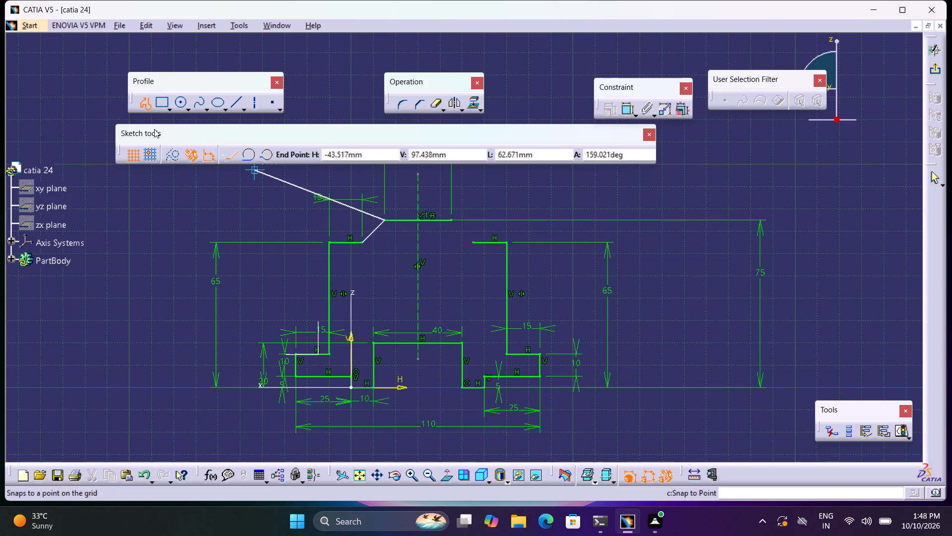
left_click(149, 101)
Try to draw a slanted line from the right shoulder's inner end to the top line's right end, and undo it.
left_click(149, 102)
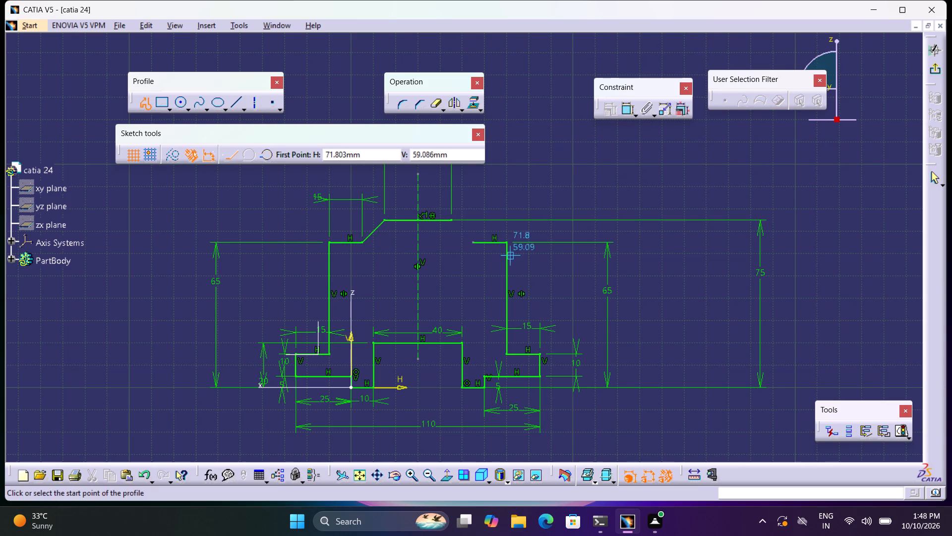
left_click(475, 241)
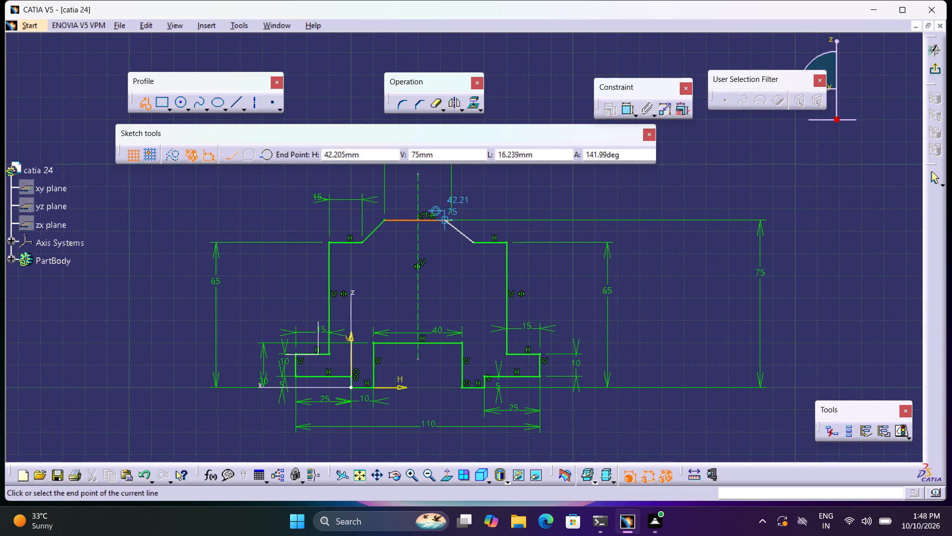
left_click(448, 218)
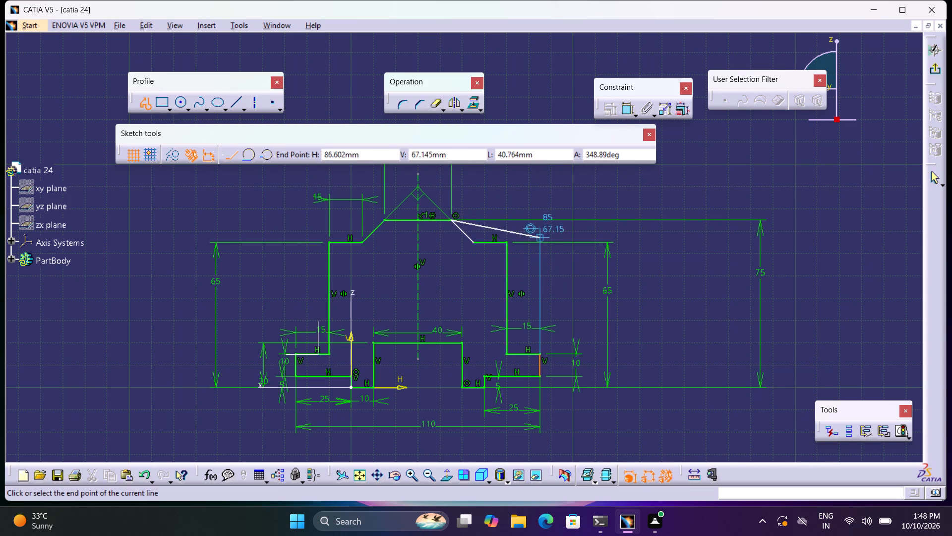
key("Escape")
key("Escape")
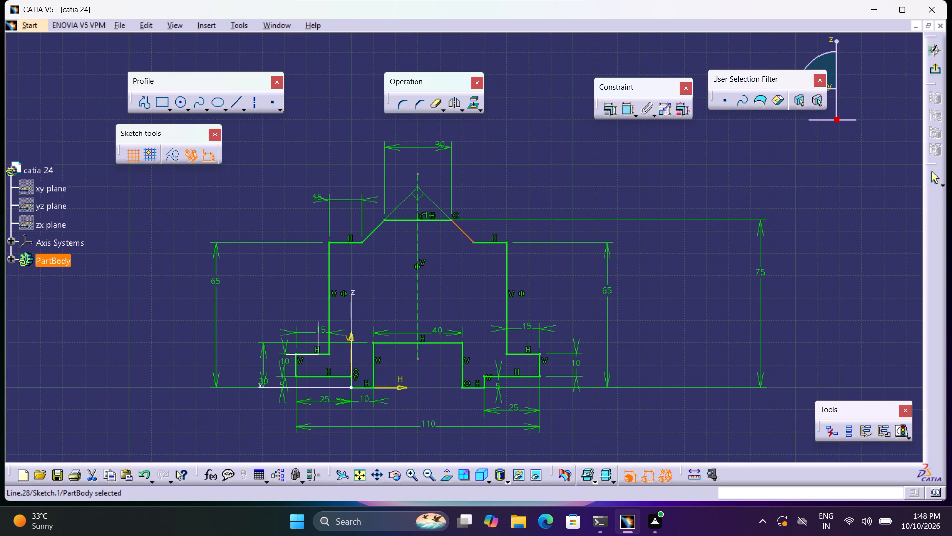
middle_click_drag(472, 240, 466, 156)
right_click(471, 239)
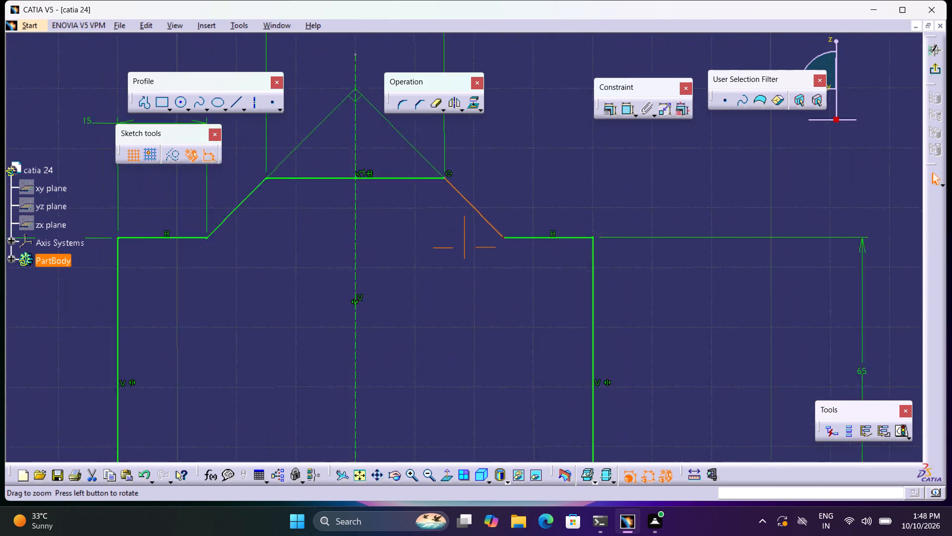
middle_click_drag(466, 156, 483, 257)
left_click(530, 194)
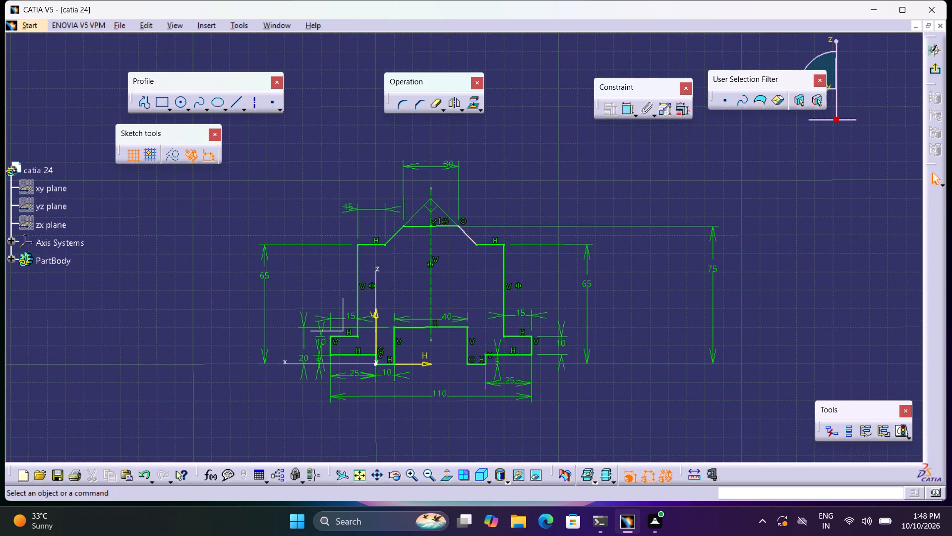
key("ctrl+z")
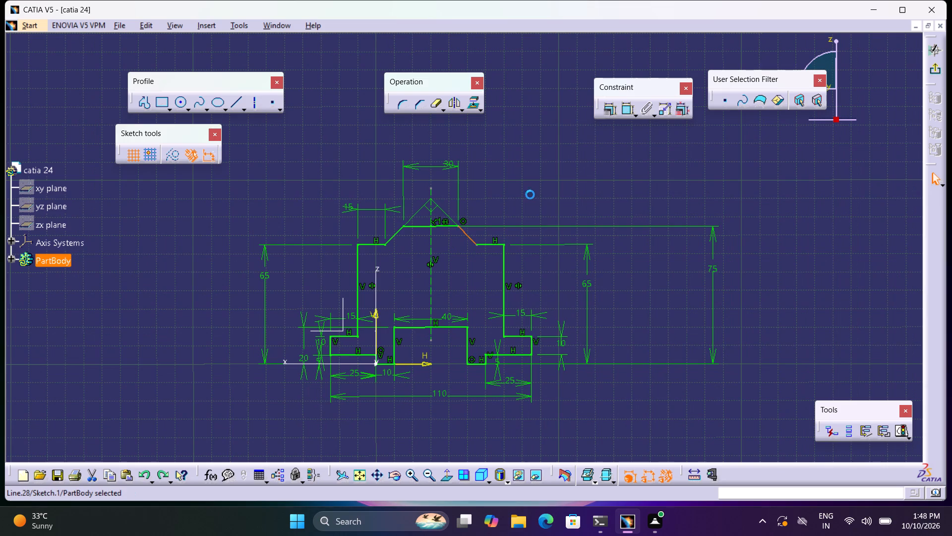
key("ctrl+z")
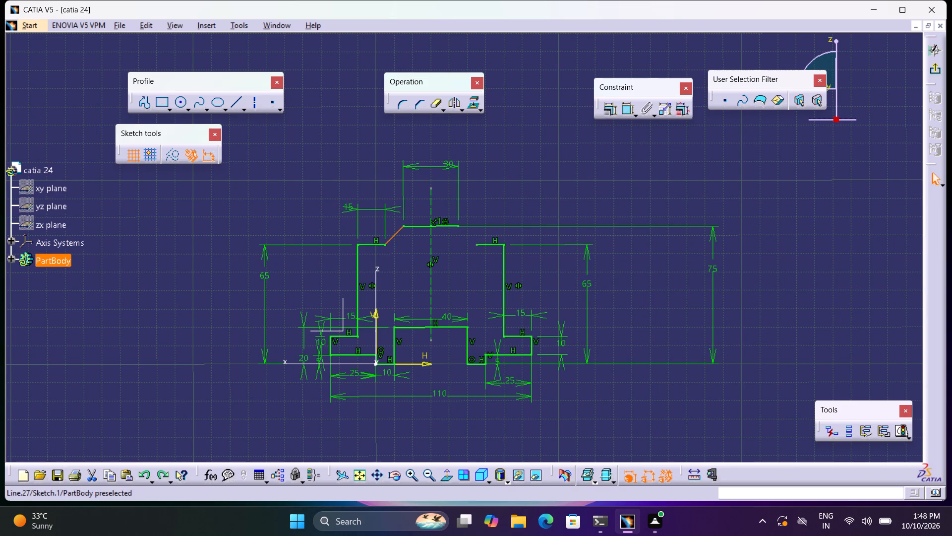
Draw a slanted line about 14 mm long from the exact inner end of the right shoulder to the top line's right end.
left_click(302, 205)
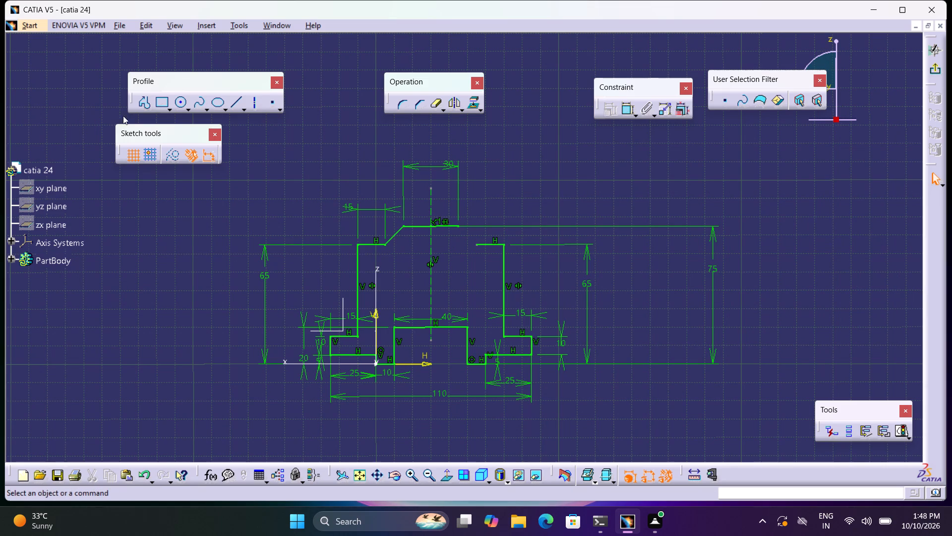
left_click(138, 101)
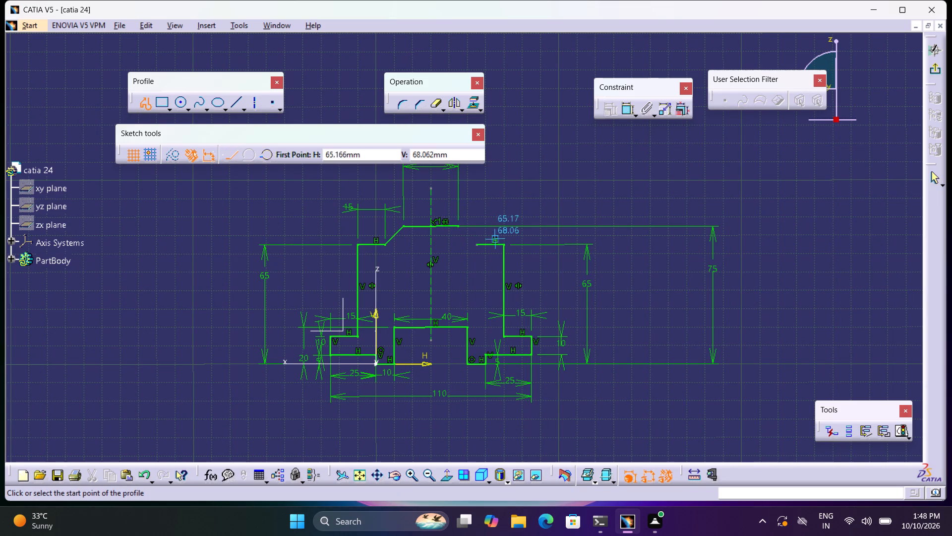
left_click(477, 246)
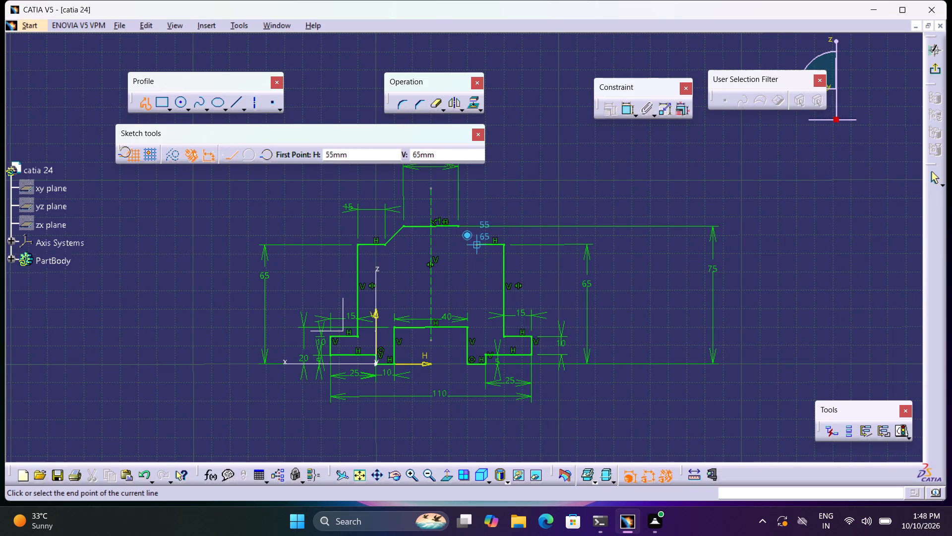
left_click(460, 226)
key("Escape")
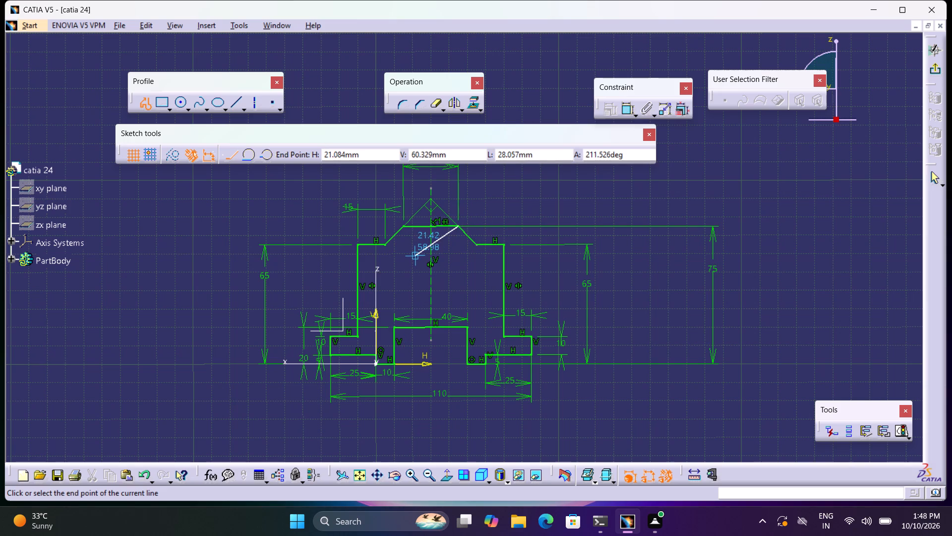
key("Escape")
key("Escape")
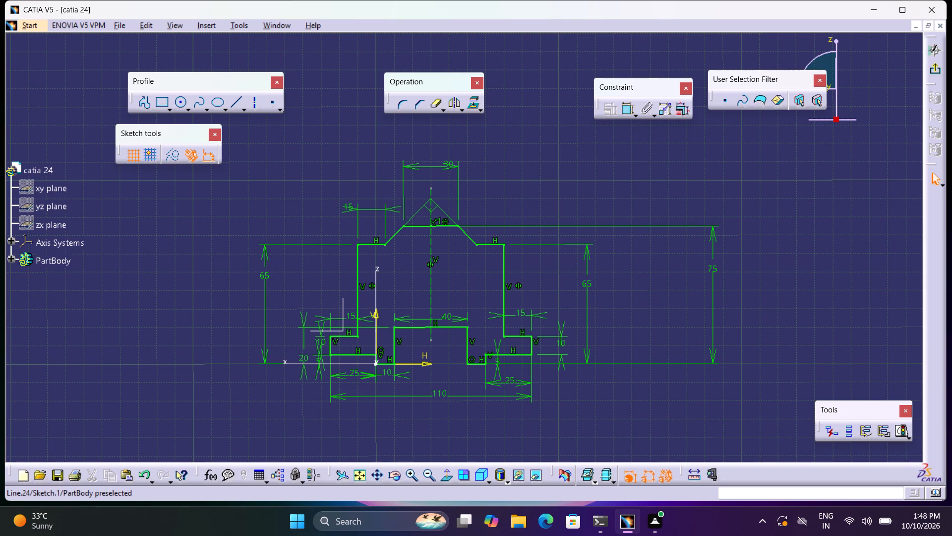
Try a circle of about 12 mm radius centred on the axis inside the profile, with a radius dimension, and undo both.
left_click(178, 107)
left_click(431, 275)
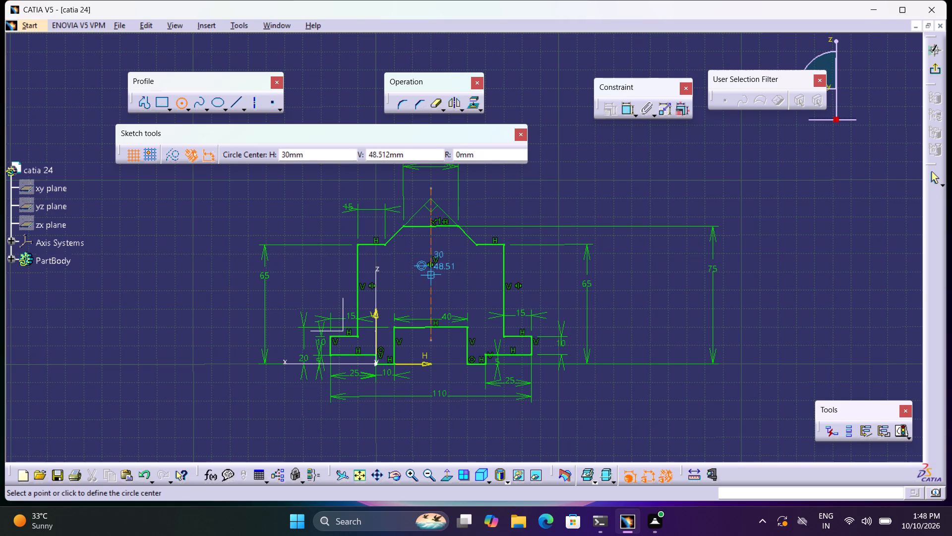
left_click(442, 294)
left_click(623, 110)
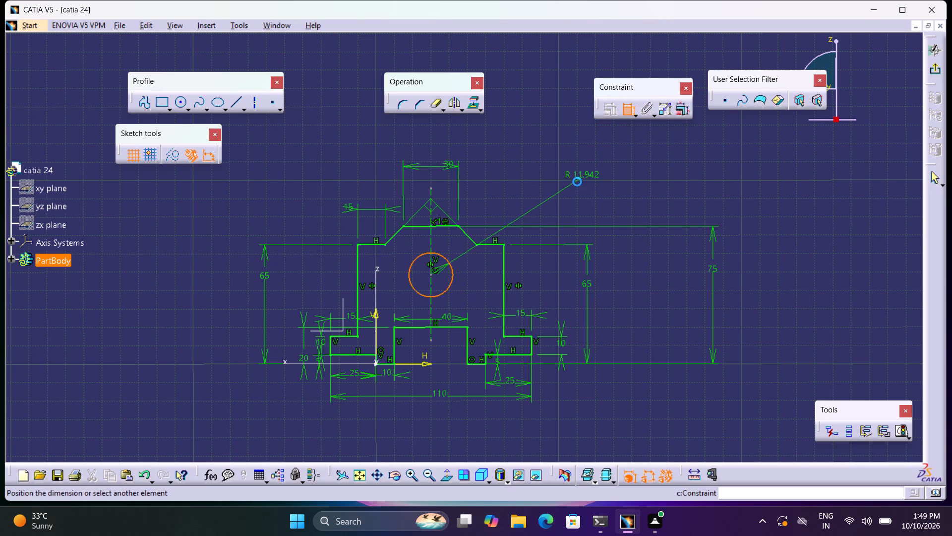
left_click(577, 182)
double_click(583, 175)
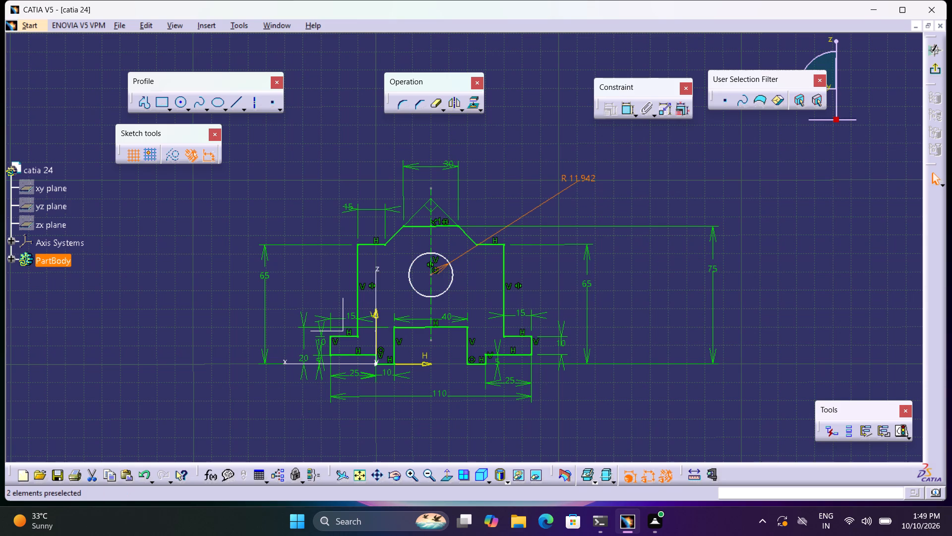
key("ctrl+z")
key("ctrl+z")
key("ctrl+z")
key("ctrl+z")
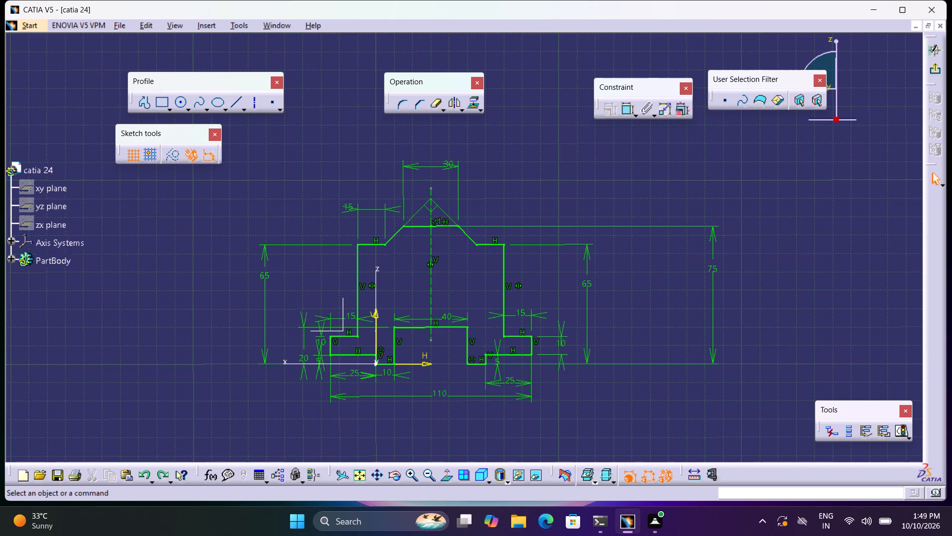
Check the distances between the two tall vertical walls and between the upper shoulders' inner ends without placing dimensions.
left_click(626, 117)
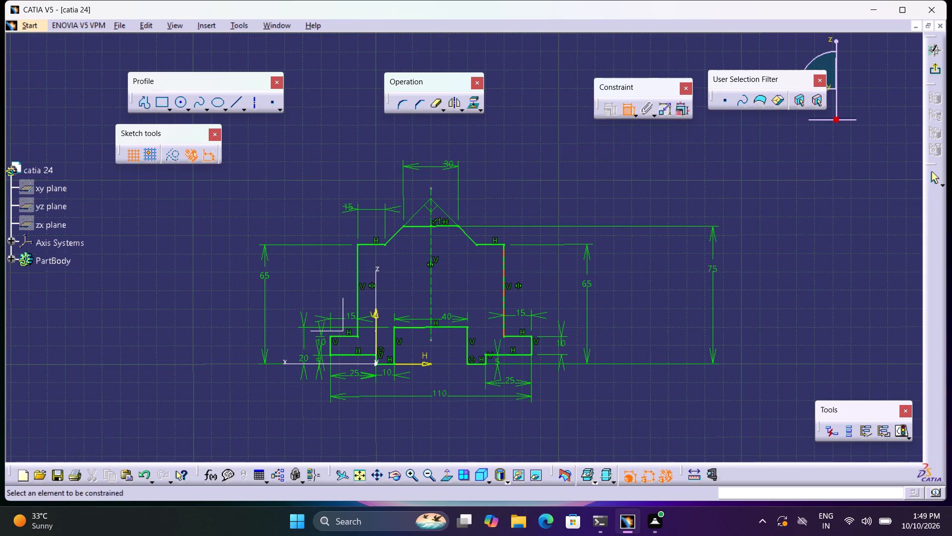
left_click(504, 261)
left_click(359, 275)
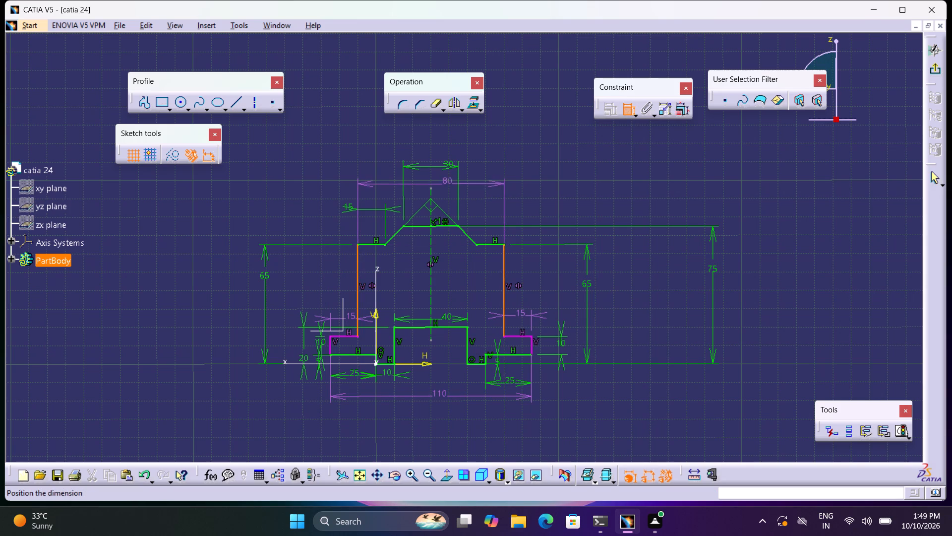
left_click(631, 115)
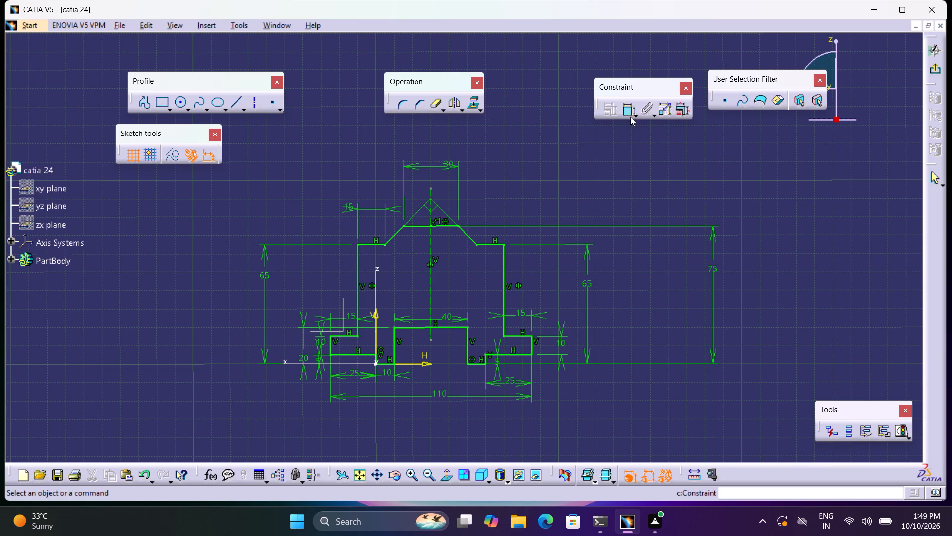
left_click(630, 117)
left_click(385, 244)
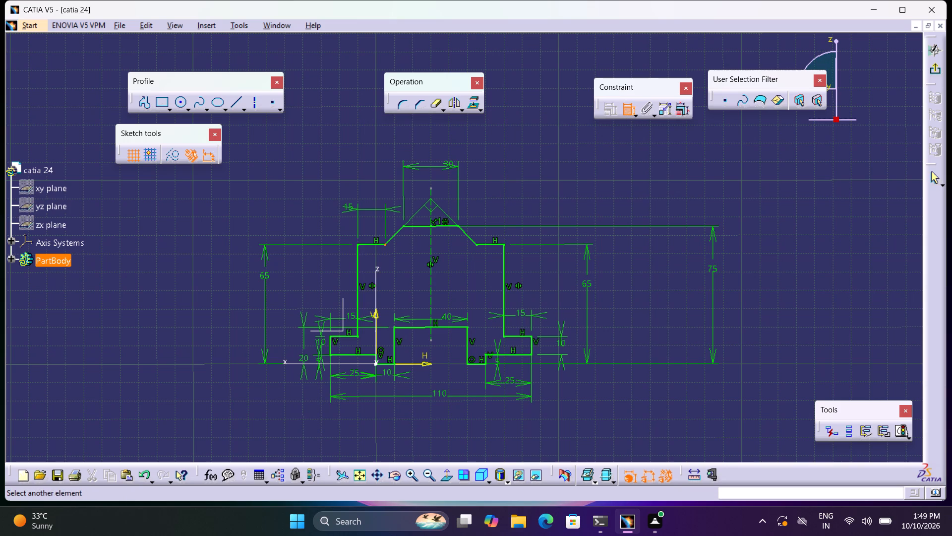
left_click(476, 244)
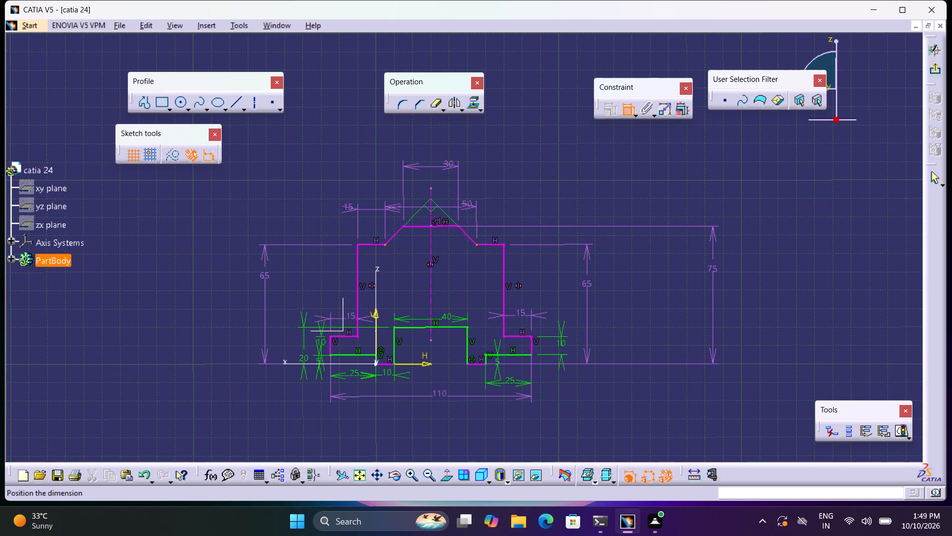
left_click(631, 103)
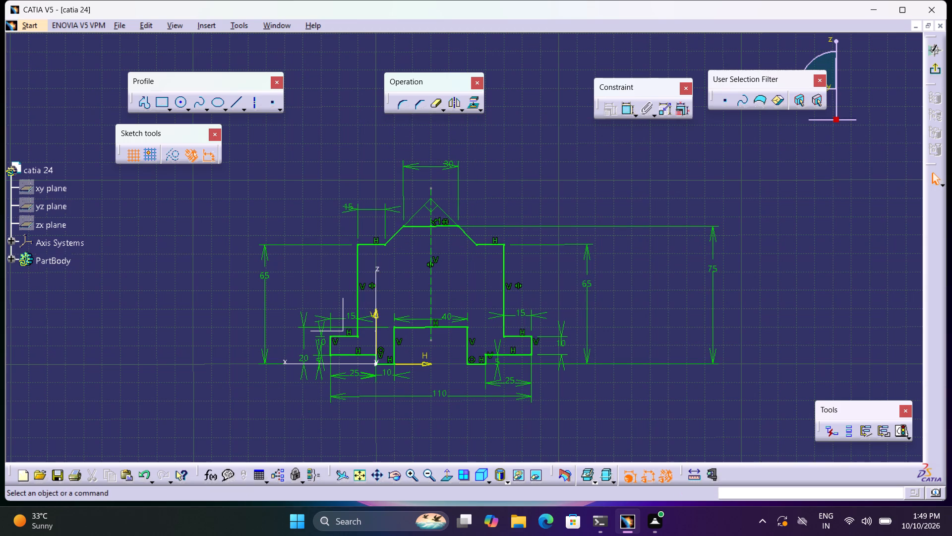
Check the distance between the top line's two ends without placing a dimension.
left_click(460, 226)
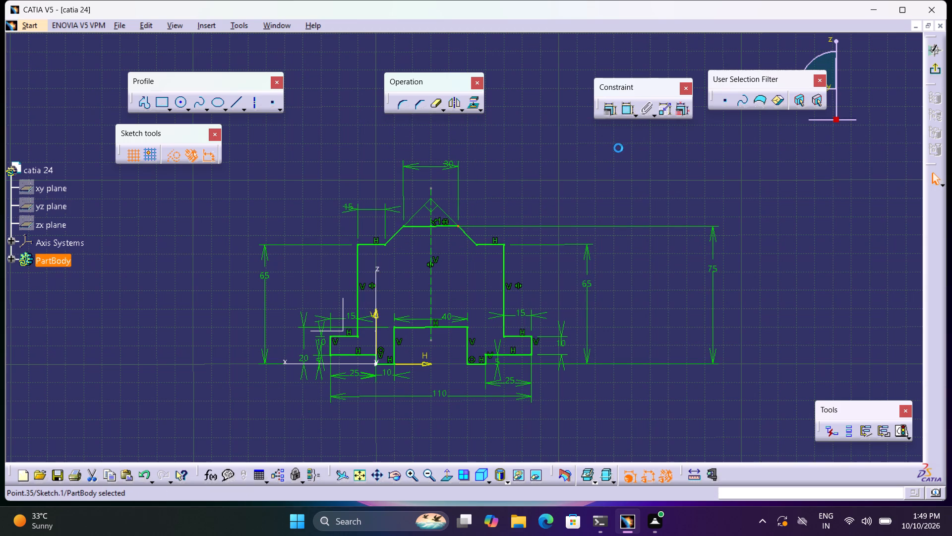
left_click(629, 114)
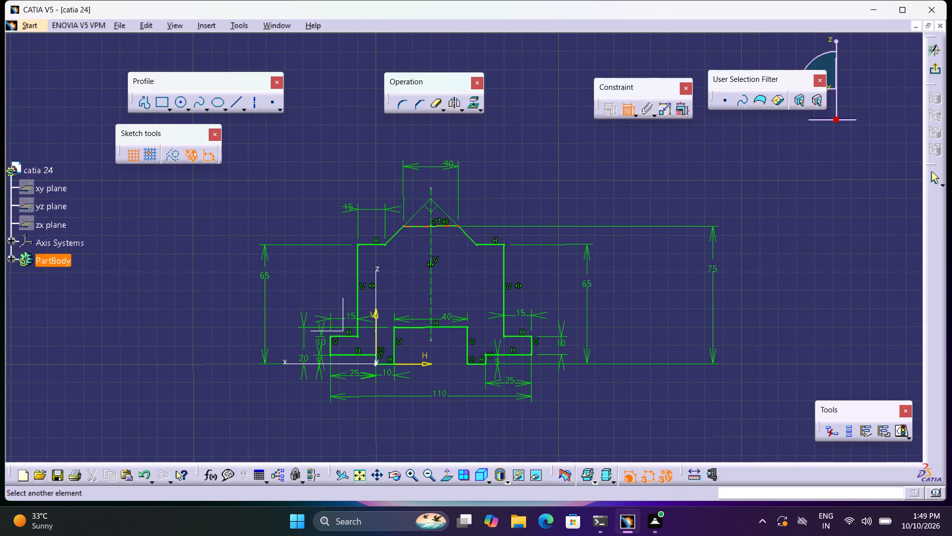
left_click(403, 224)
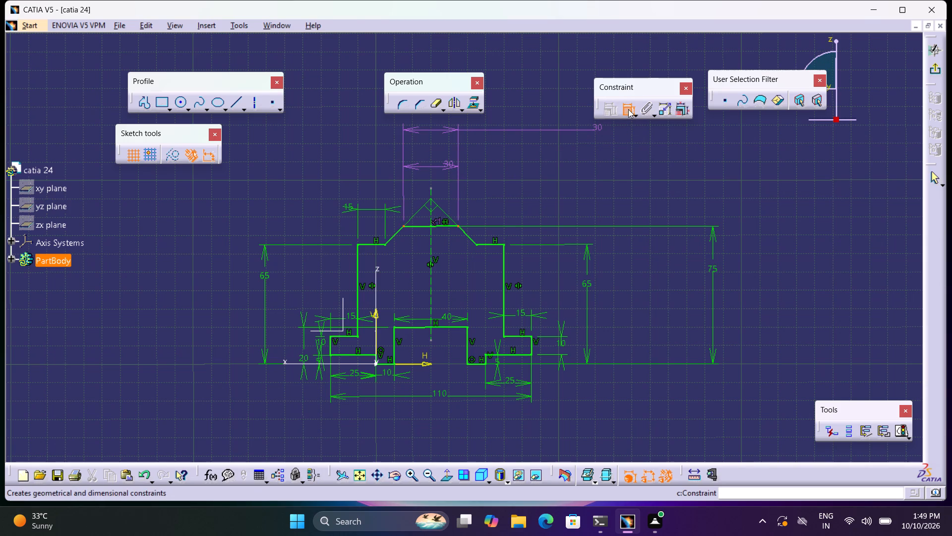
left_click(628, 110)
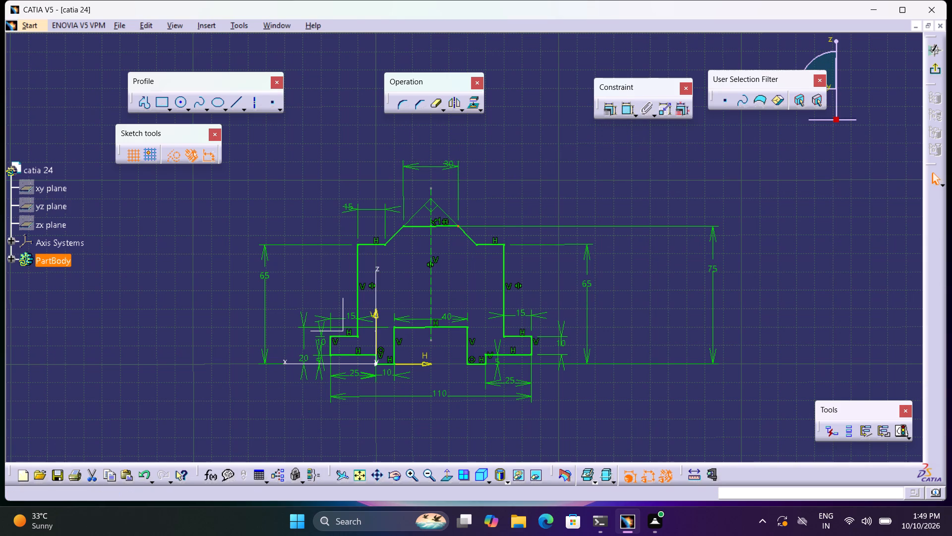
Exit the profile sketch and pad it with a length of 25 mm and mirrored extent.
left_click(930, 67)
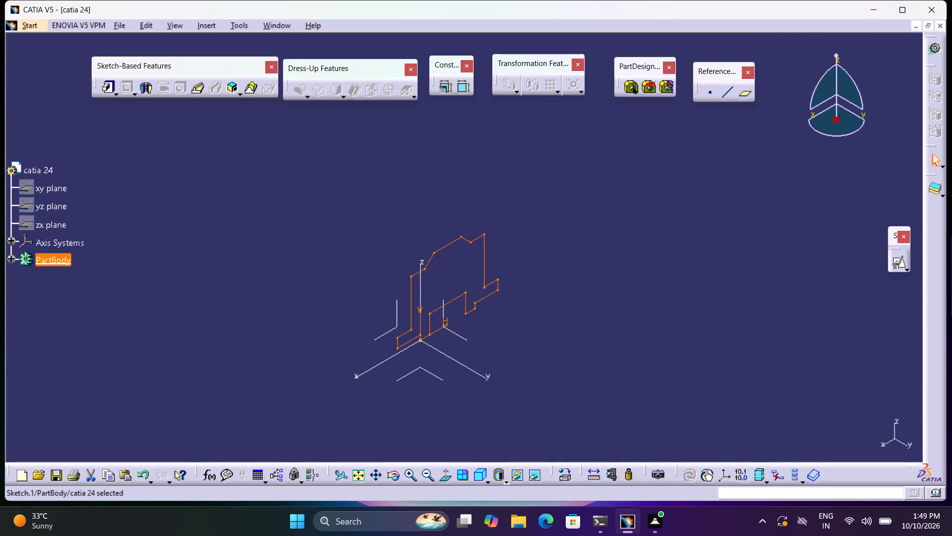
left_click(109, 82)
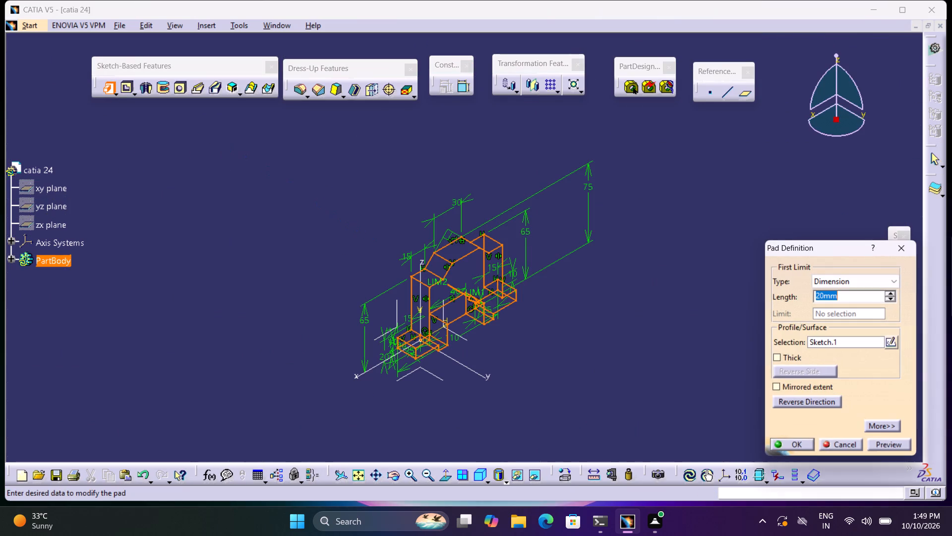
left_click(774, 387)
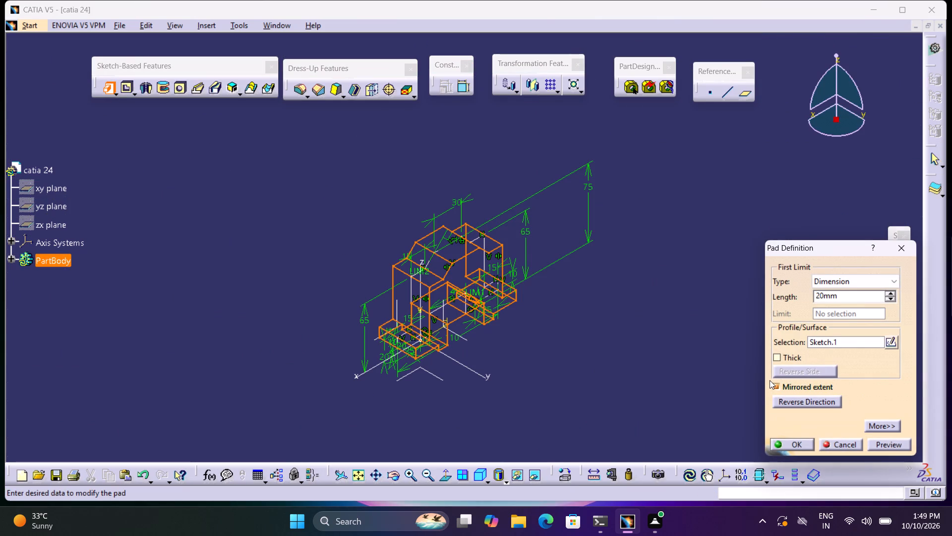
left_click_drag(839, 293, 806, 311)
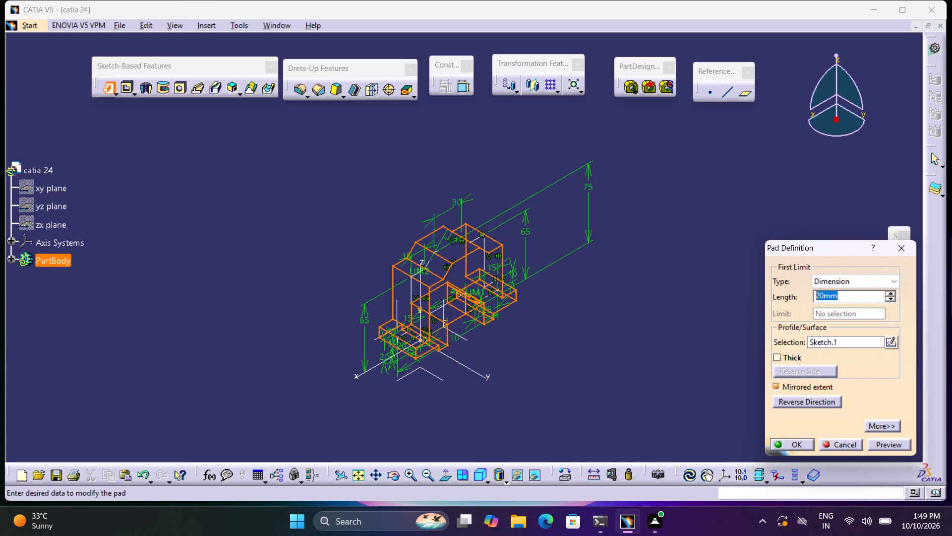
left_click_drag(806, 311, 772, 314)
type("25")
key("Return")
left_click(713, 344)
Open a positioned sketch on the pad's large stepped front face, keeping the implicit origin and orientation.
middle_click_drag(609, 335, 604, 345)
right_click(604, 345)
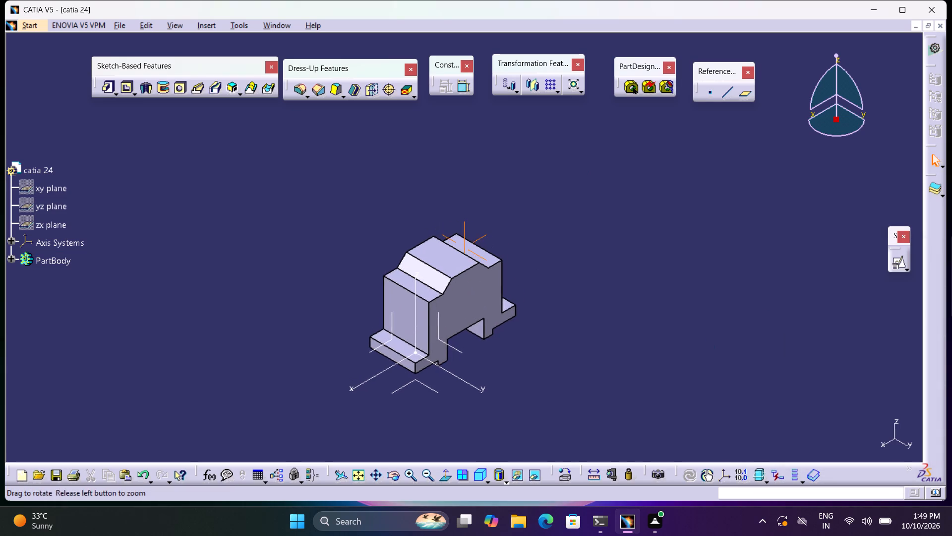
middle_click_drag(604, 345, 566, 241)
middle_click_drag(674, 359, 610, 151)
right_click(593, 123)
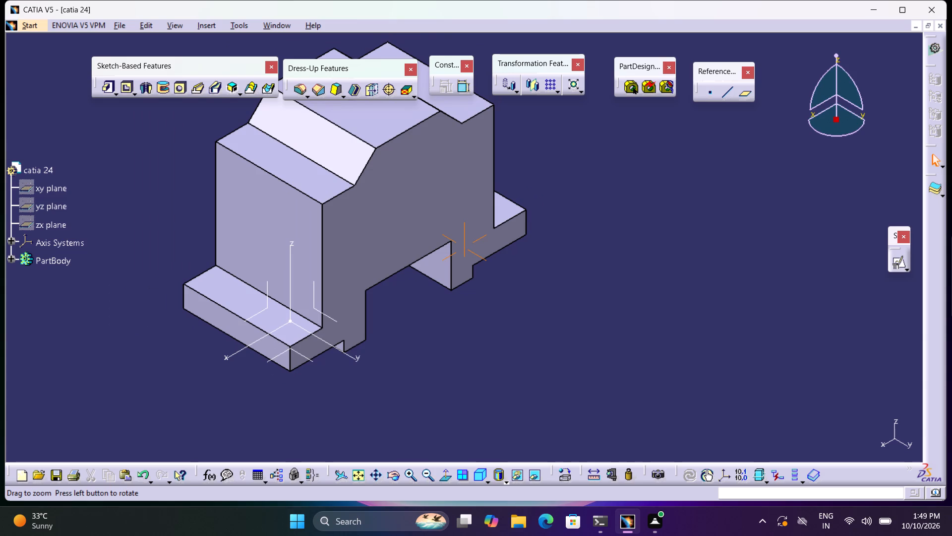
left_click(900, 265)
left_click(367, 203)
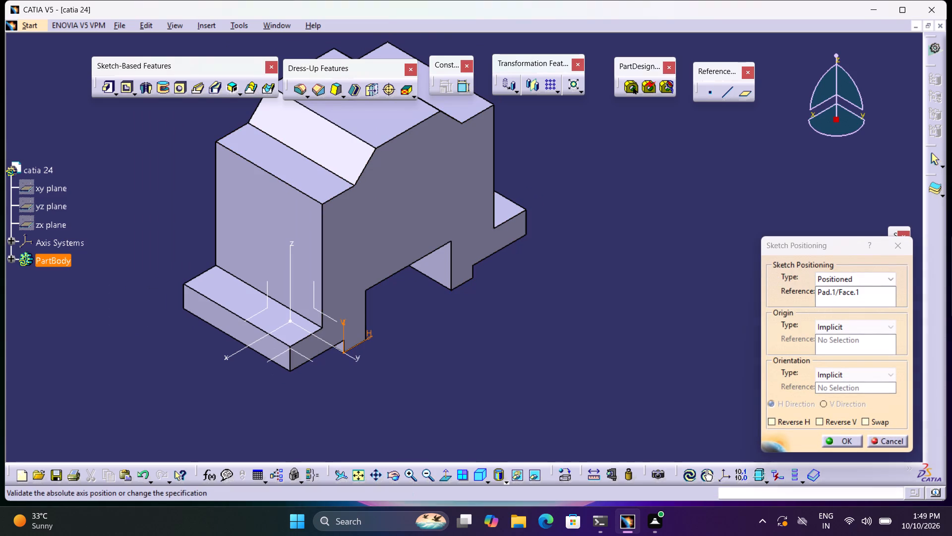
left_click(843, 441)
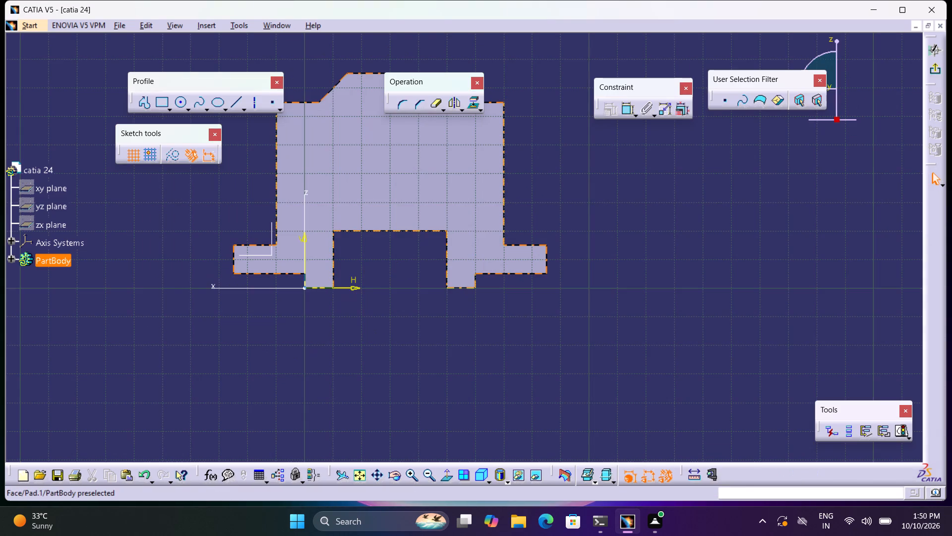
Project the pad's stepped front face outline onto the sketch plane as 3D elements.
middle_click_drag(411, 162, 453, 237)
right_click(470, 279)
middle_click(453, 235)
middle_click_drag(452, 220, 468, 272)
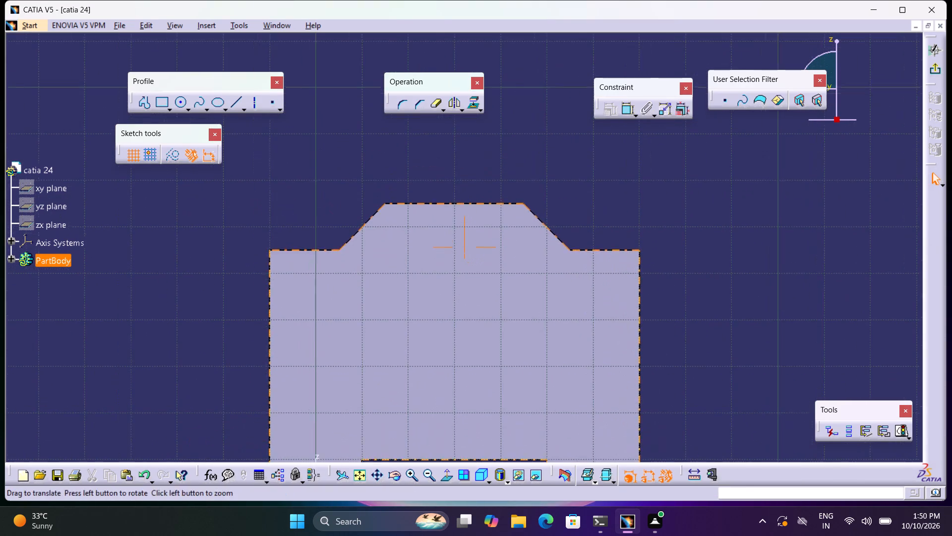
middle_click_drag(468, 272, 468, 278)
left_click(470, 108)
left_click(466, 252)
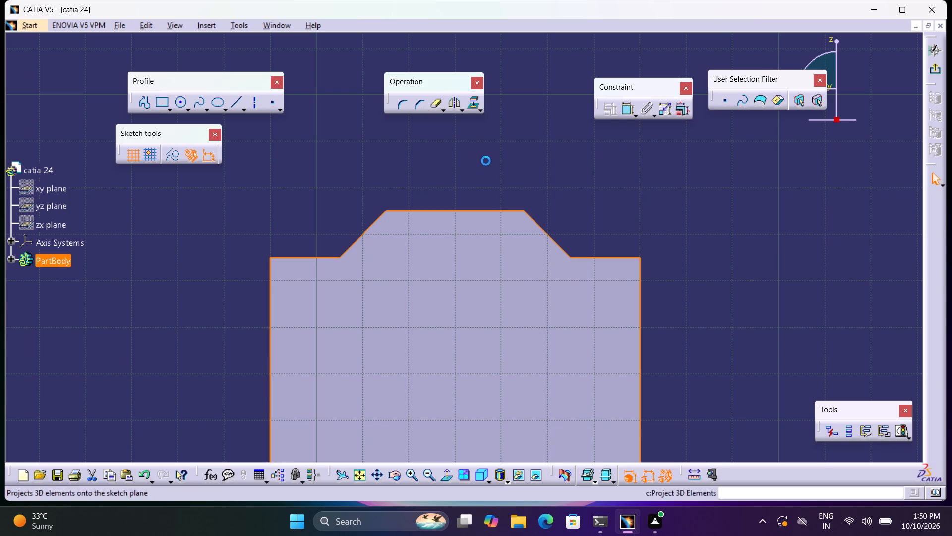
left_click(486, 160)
Draw a circle of about 14.7 mm radius on the face's vertical centreline below the top, and dimension its radius.
left_click(176, 97)
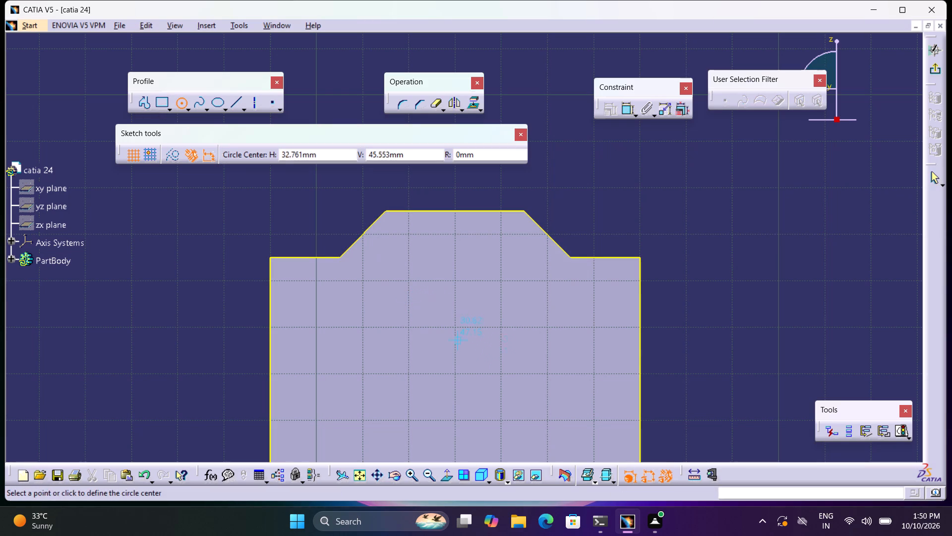
left_click(455, 326)
left_click(492, 385)
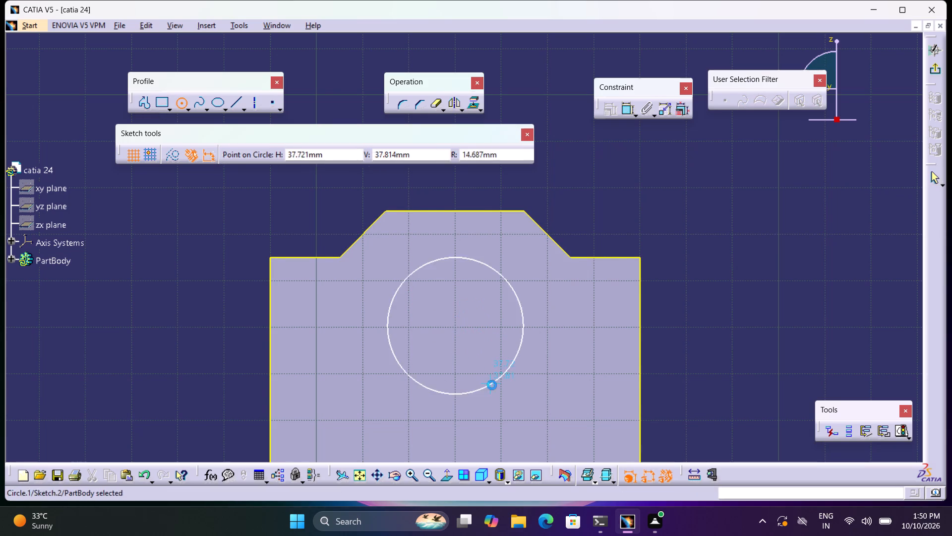
left_click(630, 113)
left_click(672, 219)
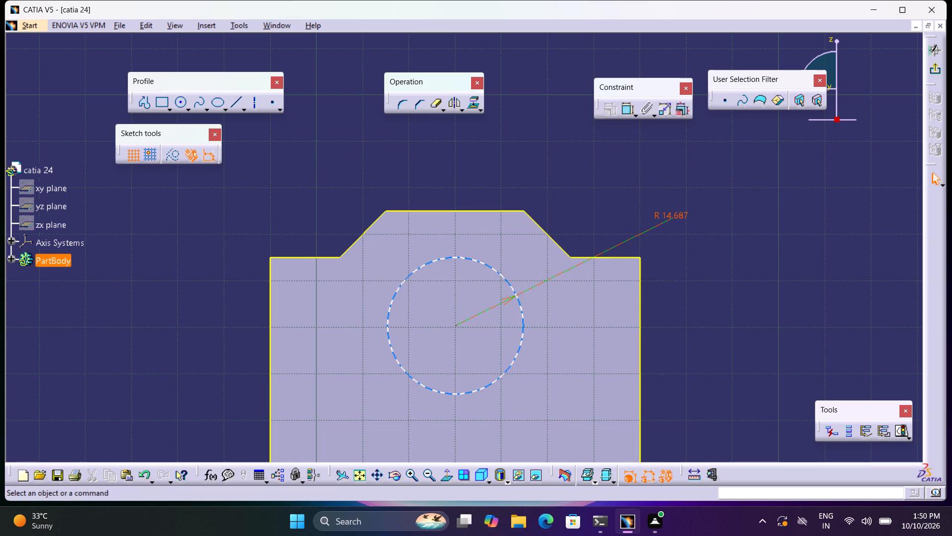
Switch the circle's dimension from radius to diameter and set it to 26 mm.
double_click(671, 215)
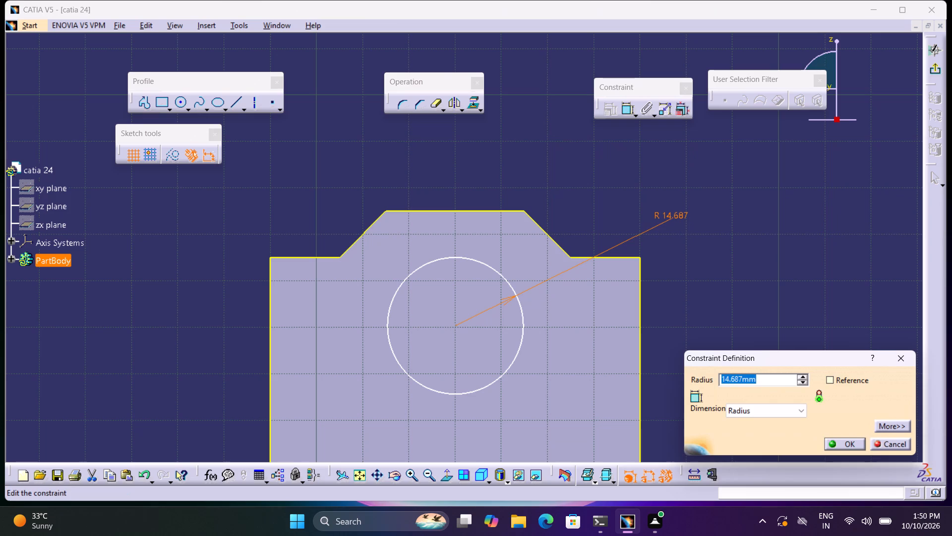
left_click(766, 408)
left_click(770, 433)
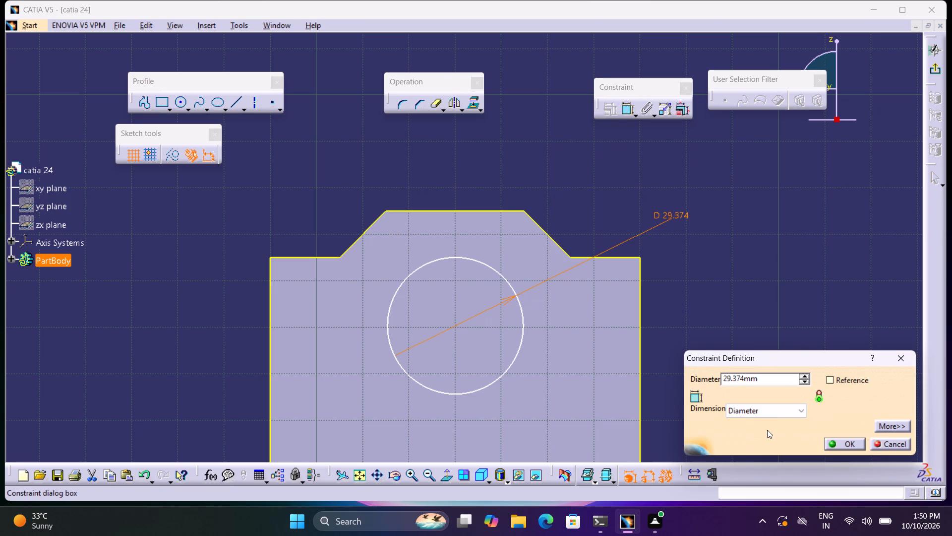
key("2")
key("6")
key("Return")
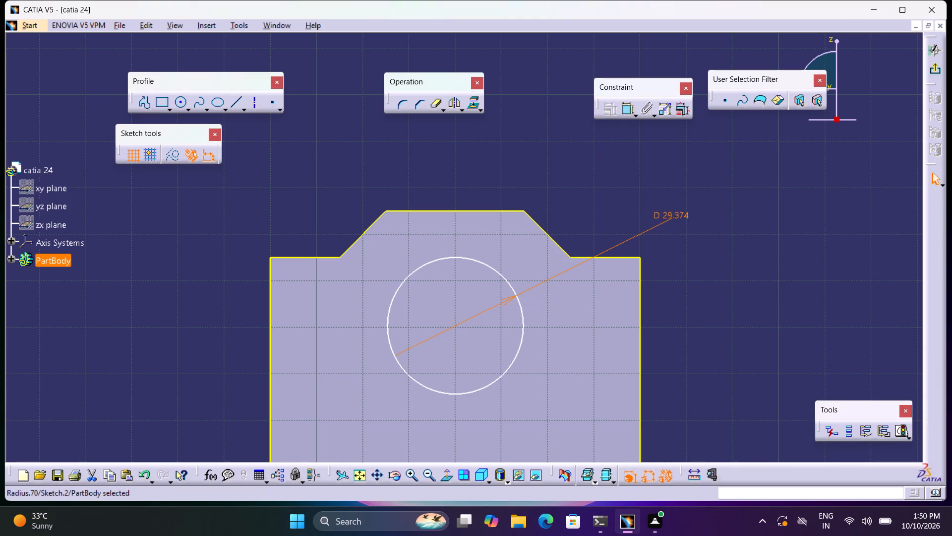
double_click(683, 218)
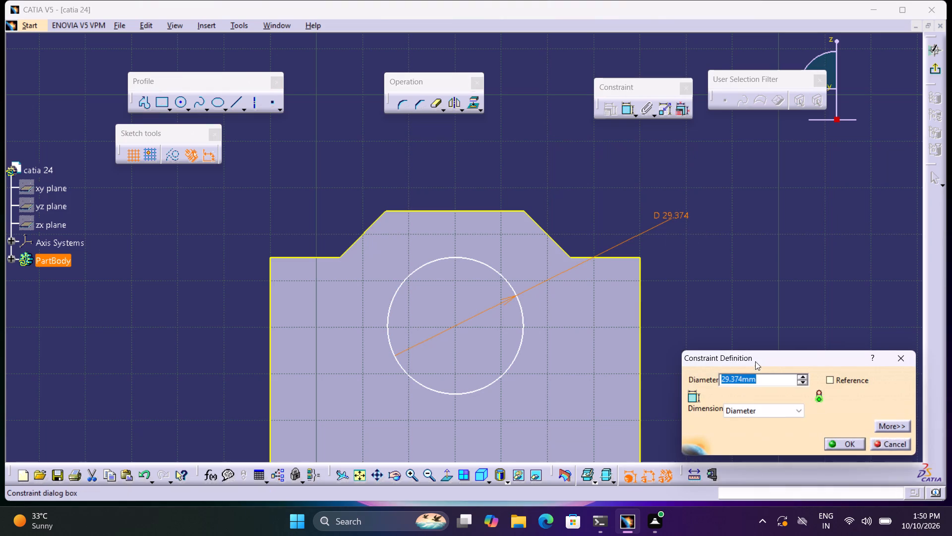
key("2")
key("6")
key("Return")
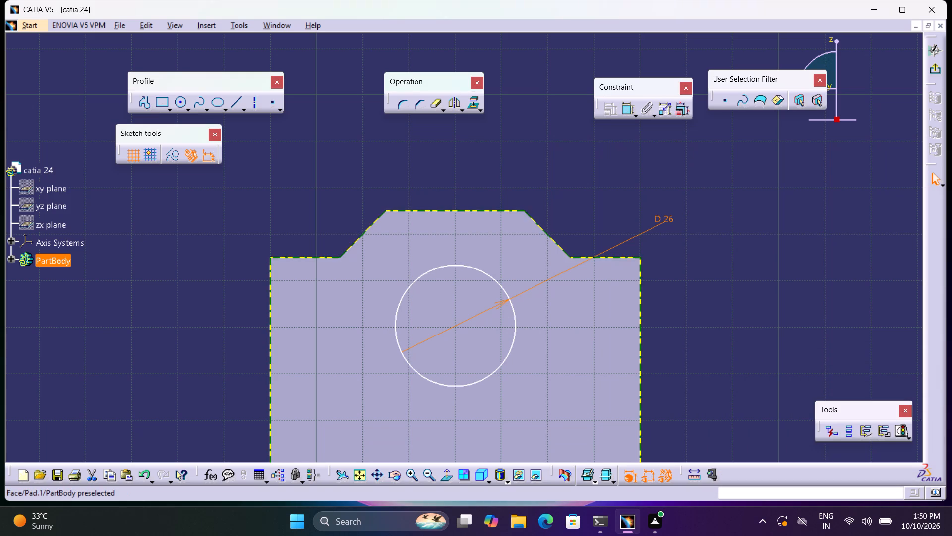
Draw a flat rectangle about 18 mm wide and position it between the circle and the face's top edge.
left_click(163, 102)
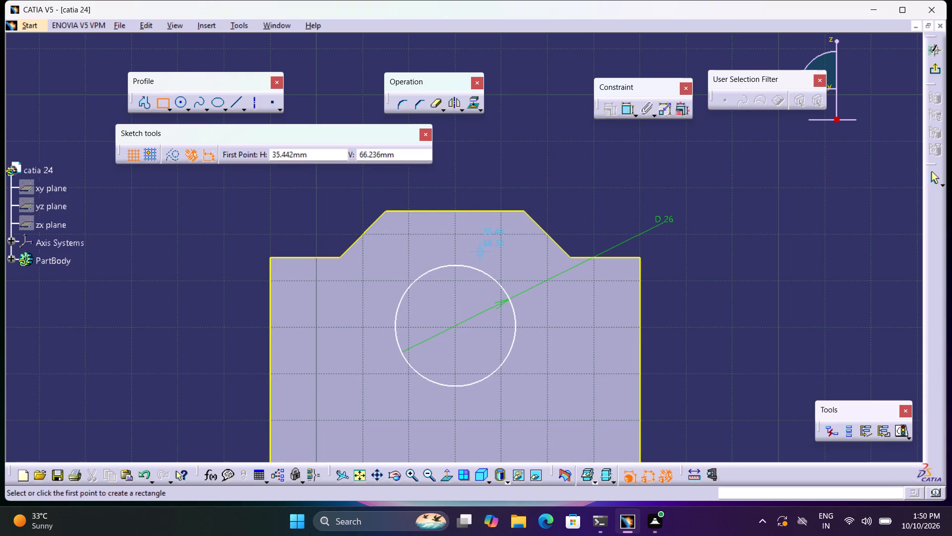
left_click(421, 221)
left_click(505, 243)
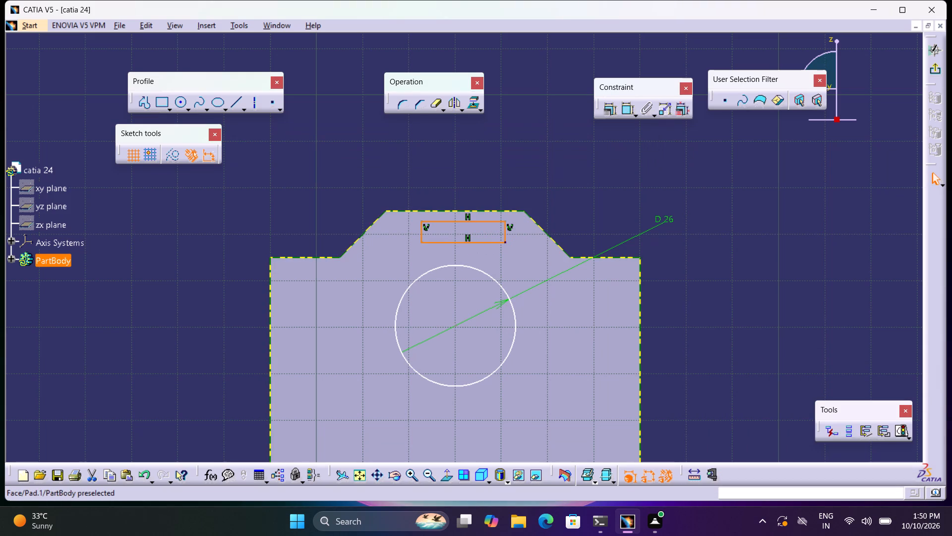
left_click_drag(470, 242, 465, 303)
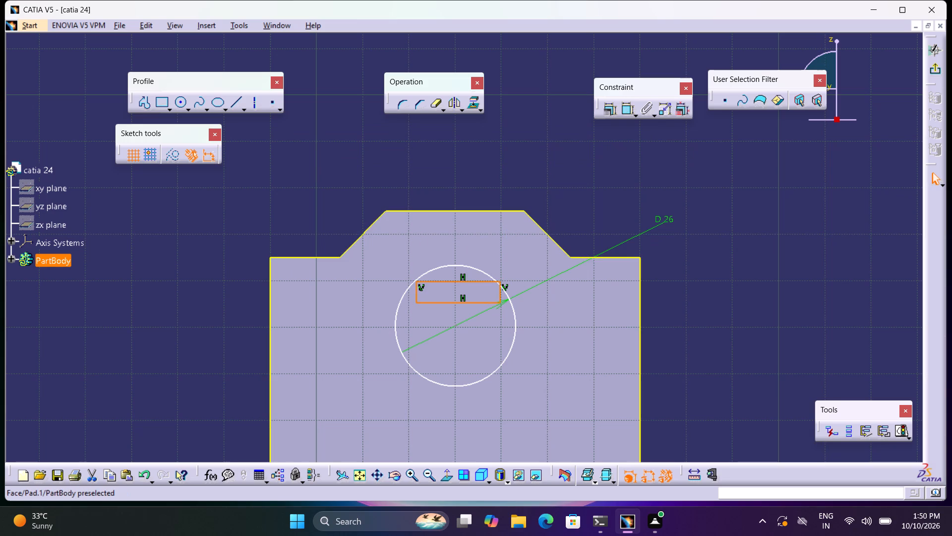
left_click_drag(454, 280, 454, 275)
left_click_drag(465, 275, 465, 271)
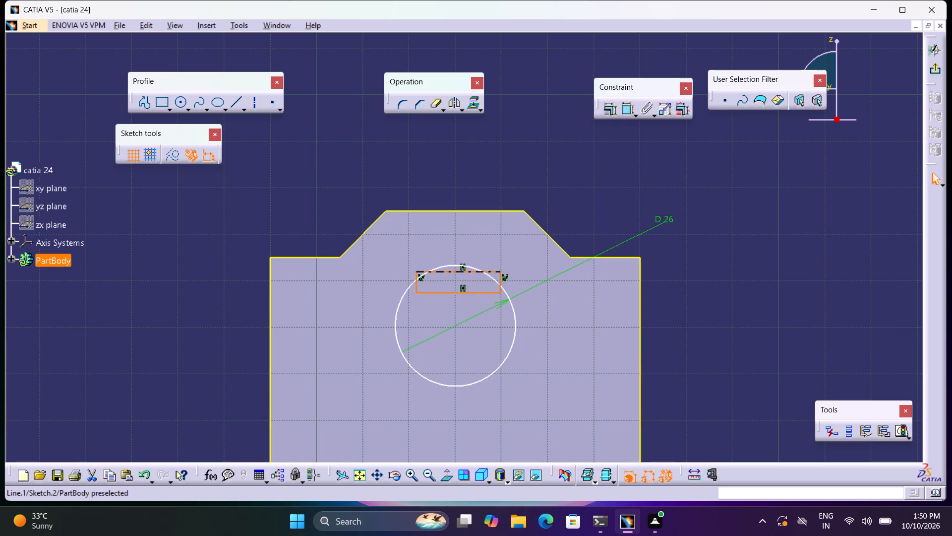
left_click_drag(465, 271, 467, 224)
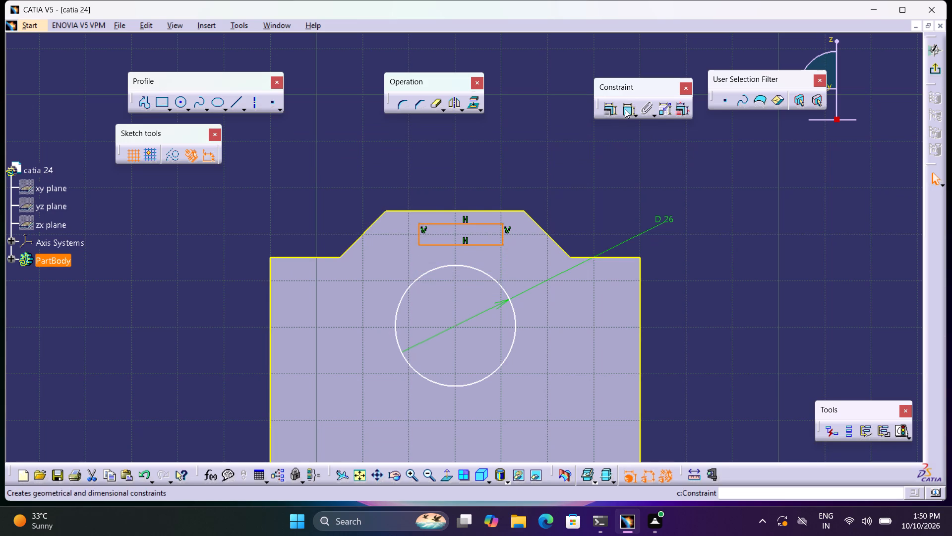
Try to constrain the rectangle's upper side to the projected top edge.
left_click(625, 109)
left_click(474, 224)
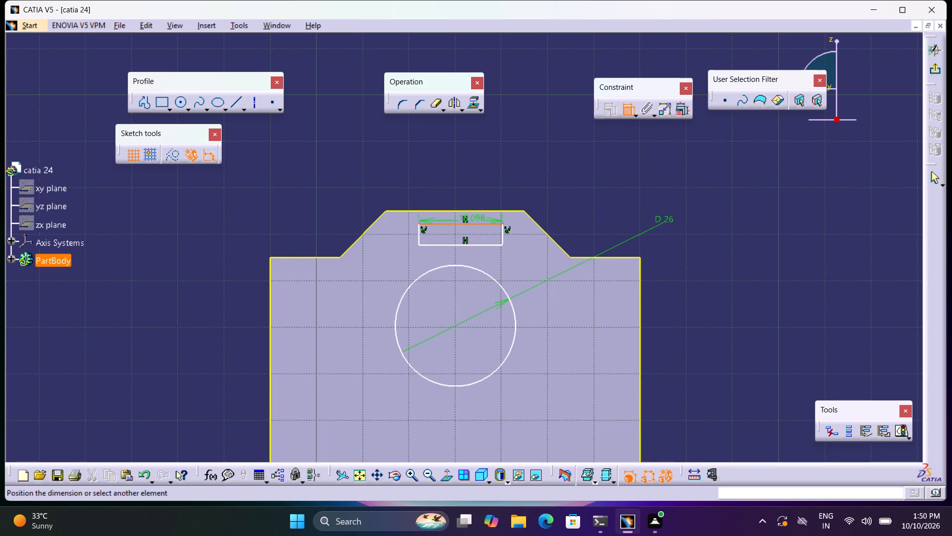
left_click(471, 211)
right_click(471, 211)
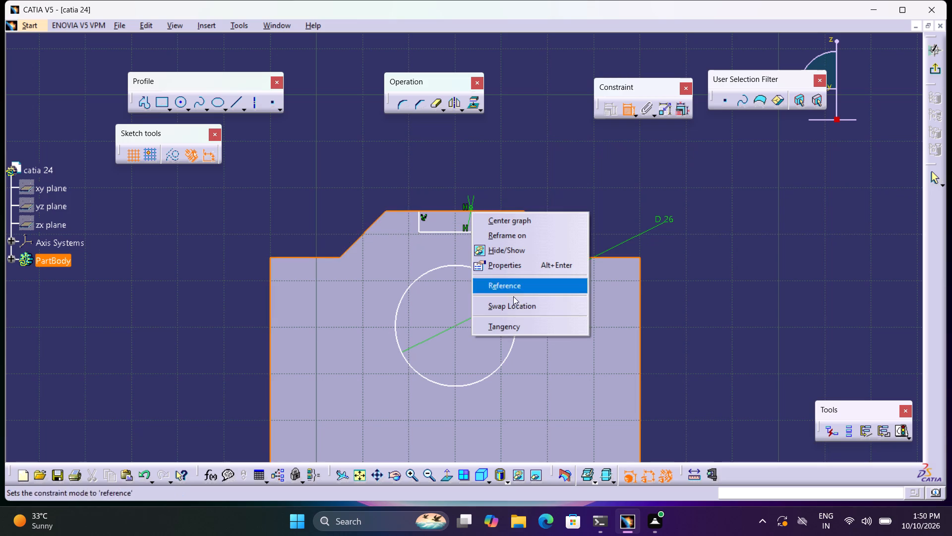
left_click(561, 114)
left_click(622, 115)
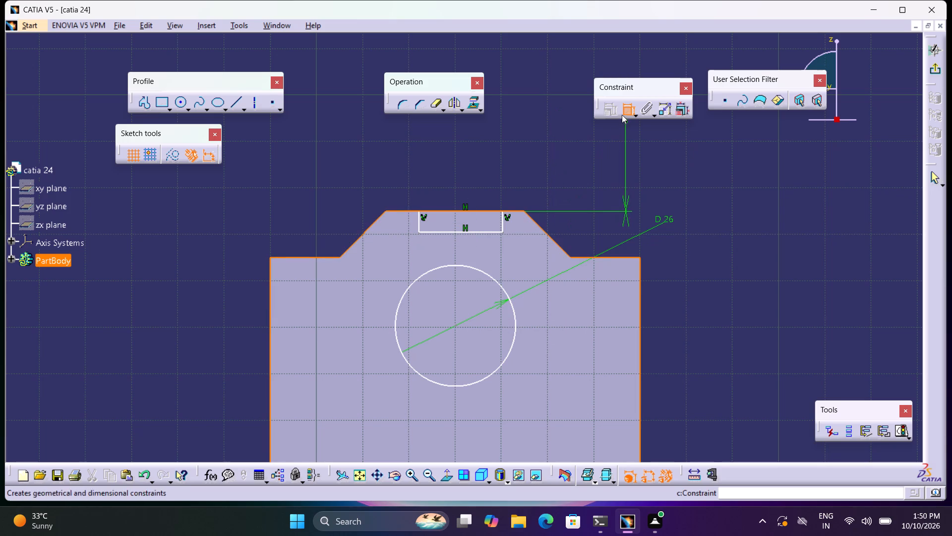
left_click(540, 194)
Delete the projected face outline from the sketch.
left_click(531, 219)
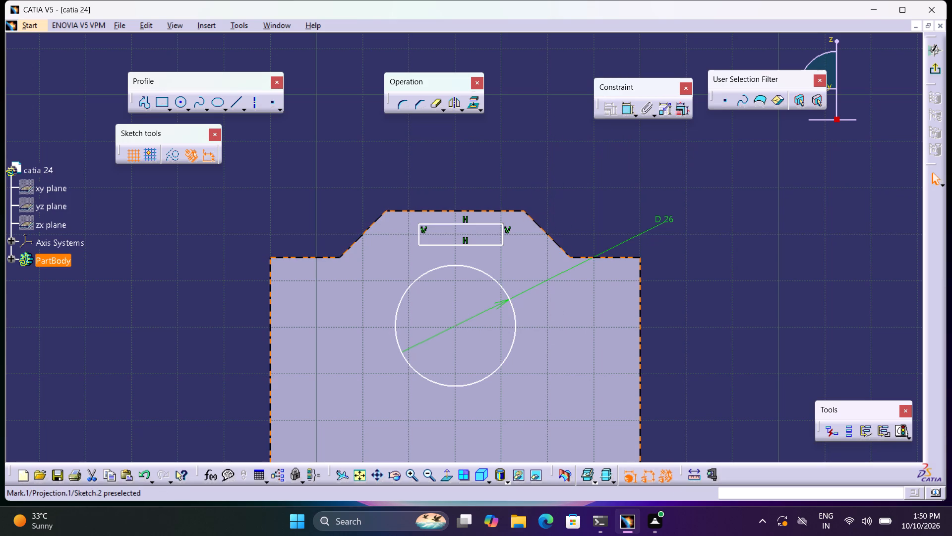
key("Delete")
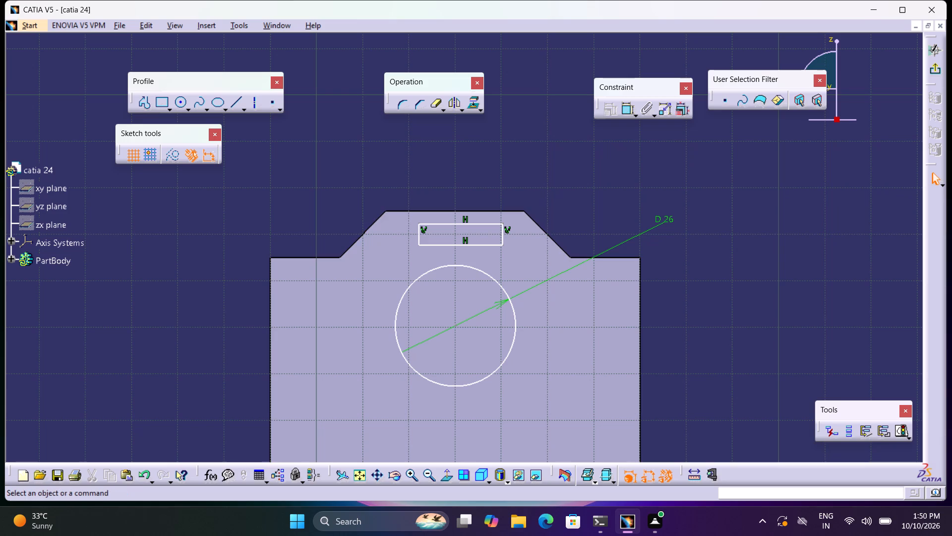
Constrain the rectangle's upper side to be coincident with the face's top edge.
left_click(624, 112)
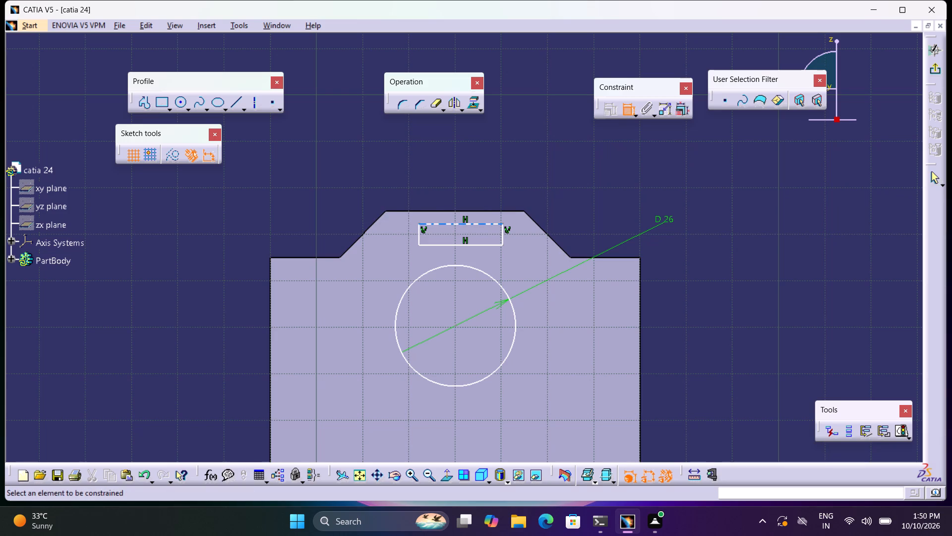
left_click(492, 224)
left_click(493, 209)
right_click(493, 209)
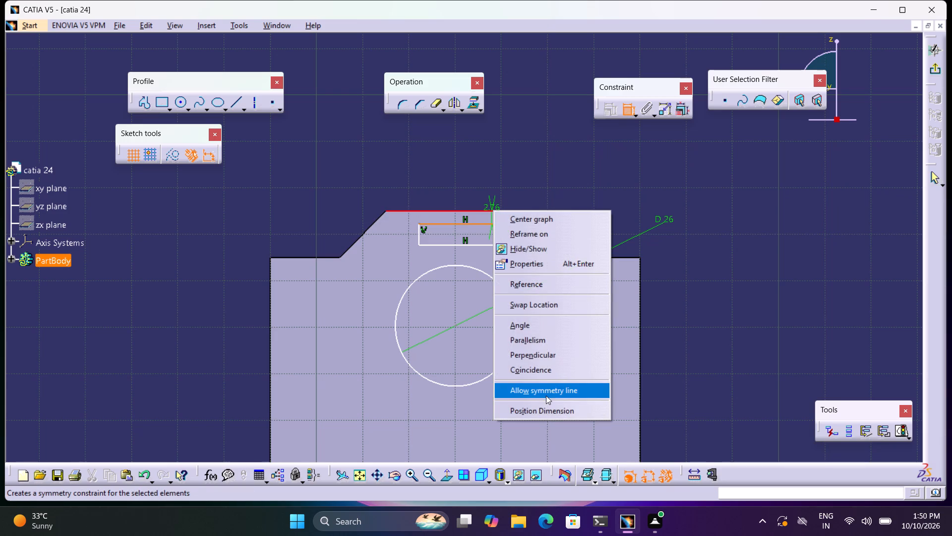
left_click(541, 375)
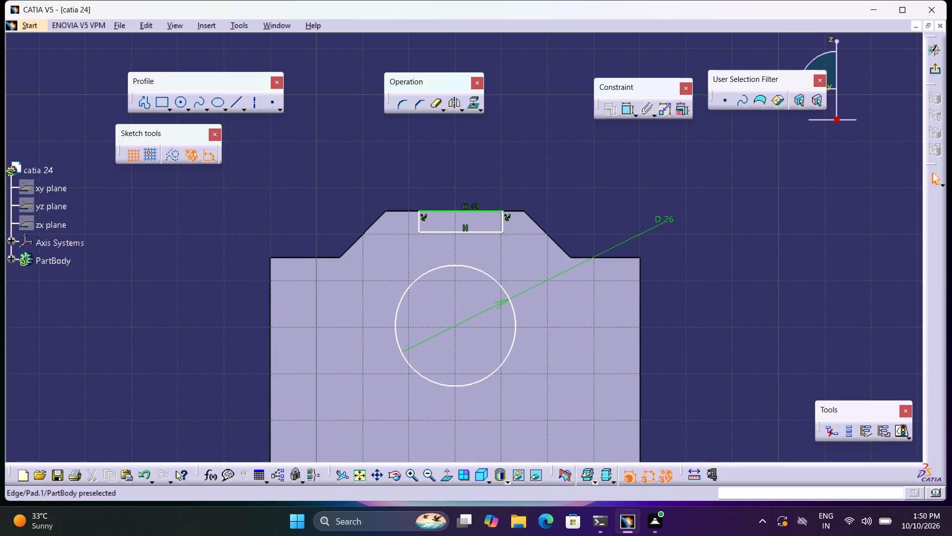
Dimension the rectangle's upper side and set its width to 15 mm.
left_click(627, 113)
left_click(468, 211)
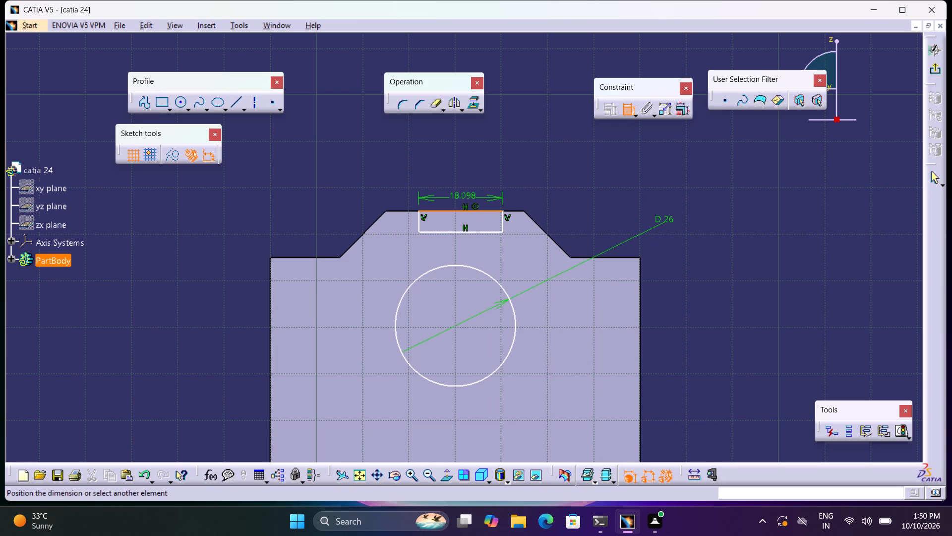
left_click(462, 193)
double_click(462, 193)
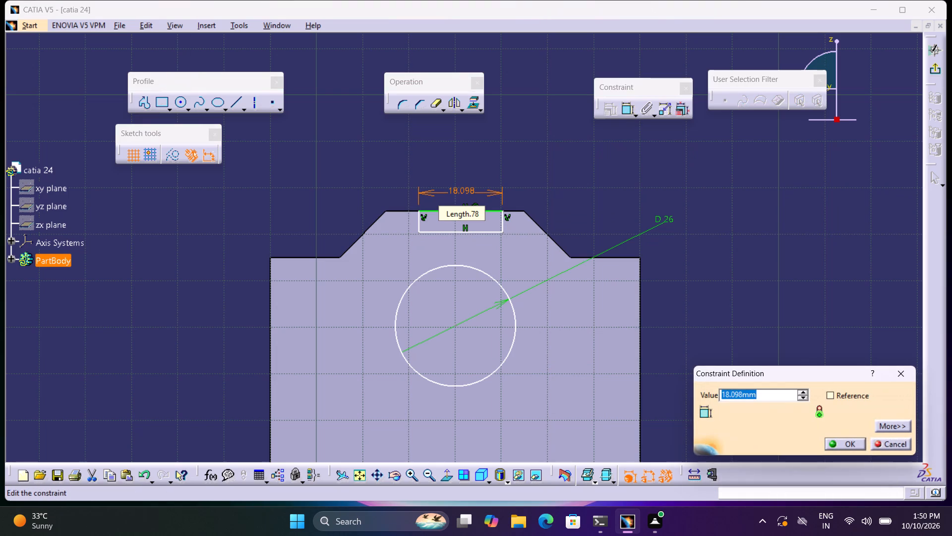
type("15")
key("Return")
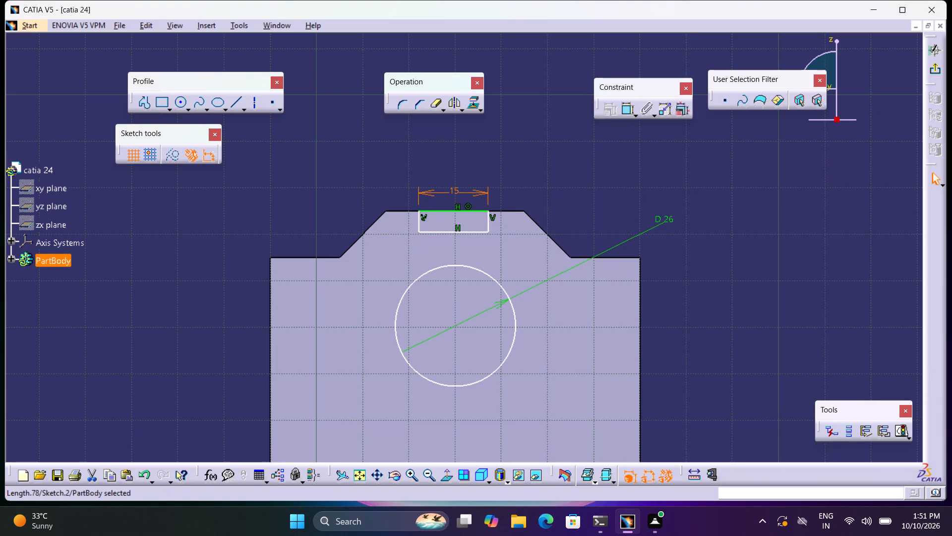
Dimension the circle's centre height above the part's bottom edge and set it to 45 mm.
left_click(623, 111)
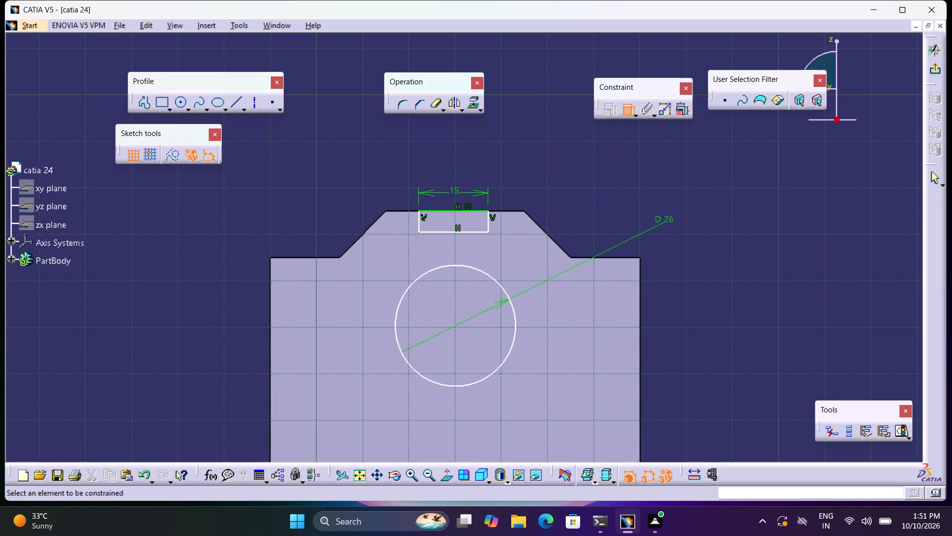
left_click(457, 326)
middle_click_drag(494, 335, 478, 122)
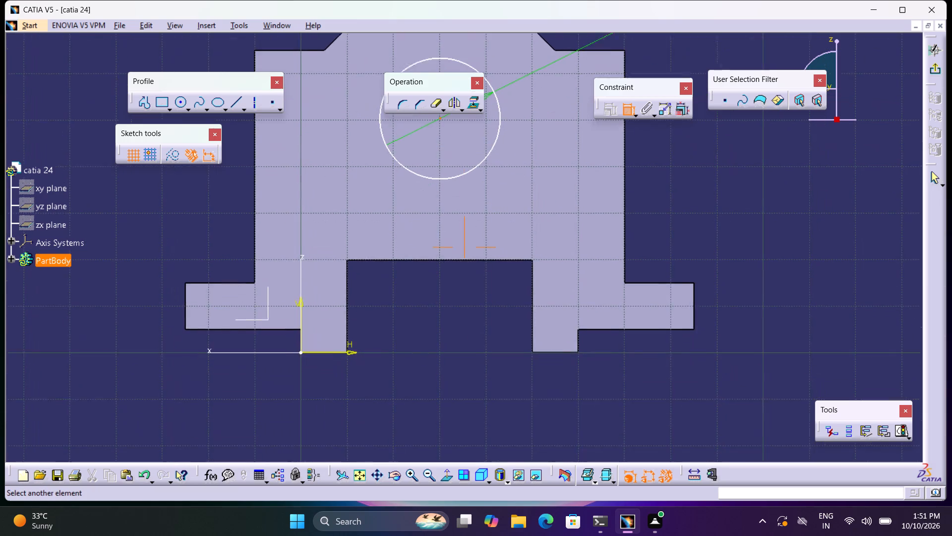
middle_click_drag(478, 122, 478, 119)
left_click(570, 342)
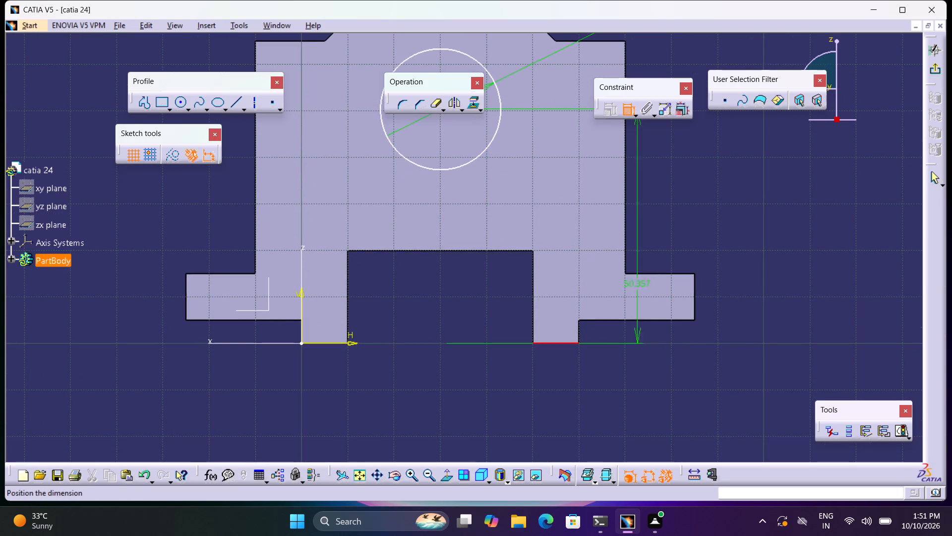
left_click(741, 239)
double_click(743, 234)
key("4")
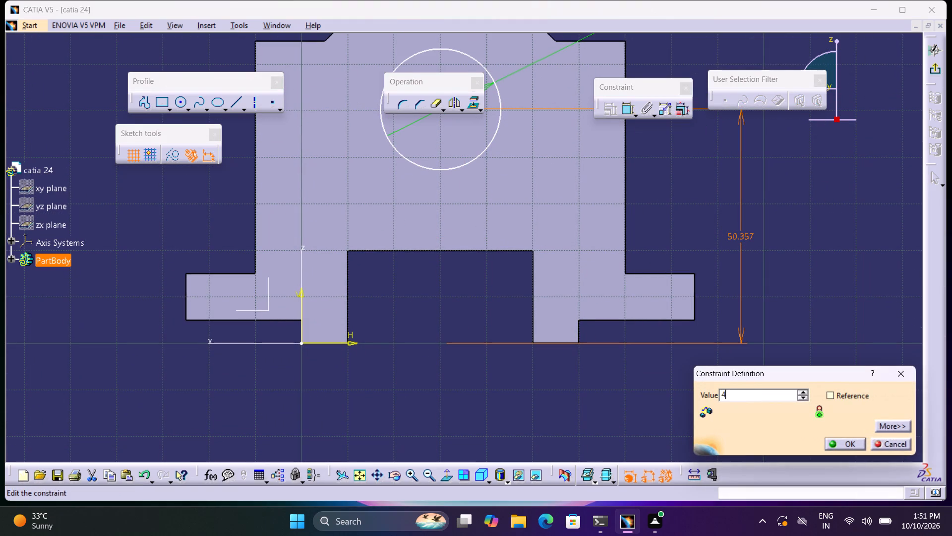
key("5")
key("Return")
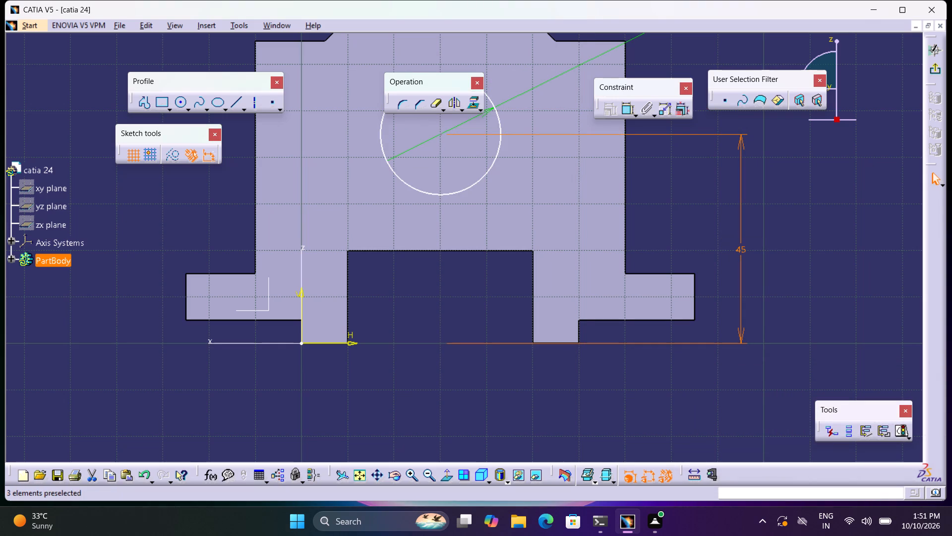
Dimension the circle's centre from the face's right vertical edge and set the distance to 40 mm.
middle_click_drag(572, 216, 575, 413)
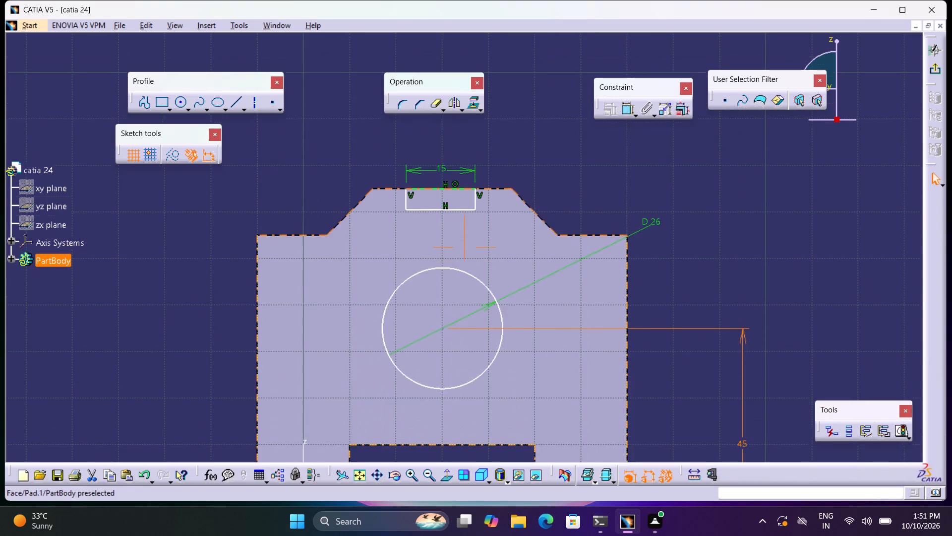
middle_click_drag(575, 413, 575, 414)
left_click(625, 117)
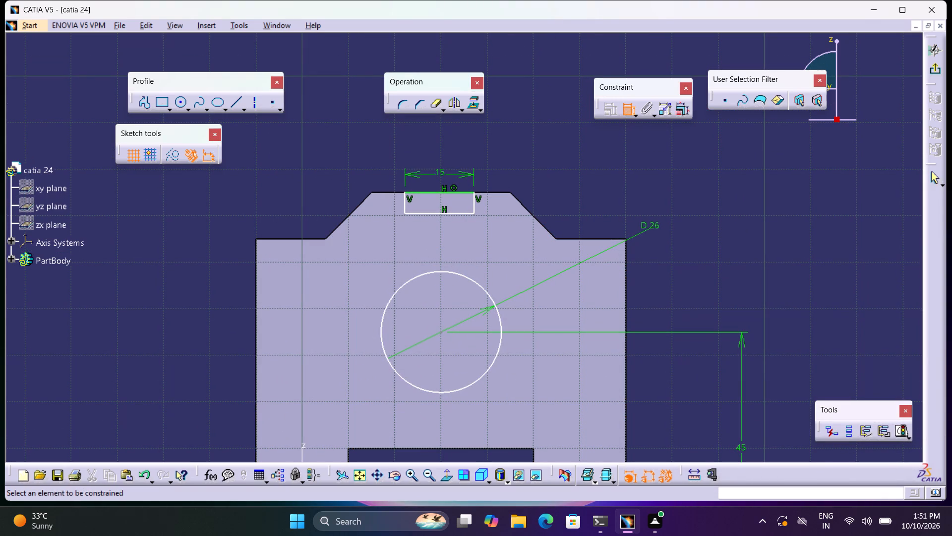
left_click(441, 331)
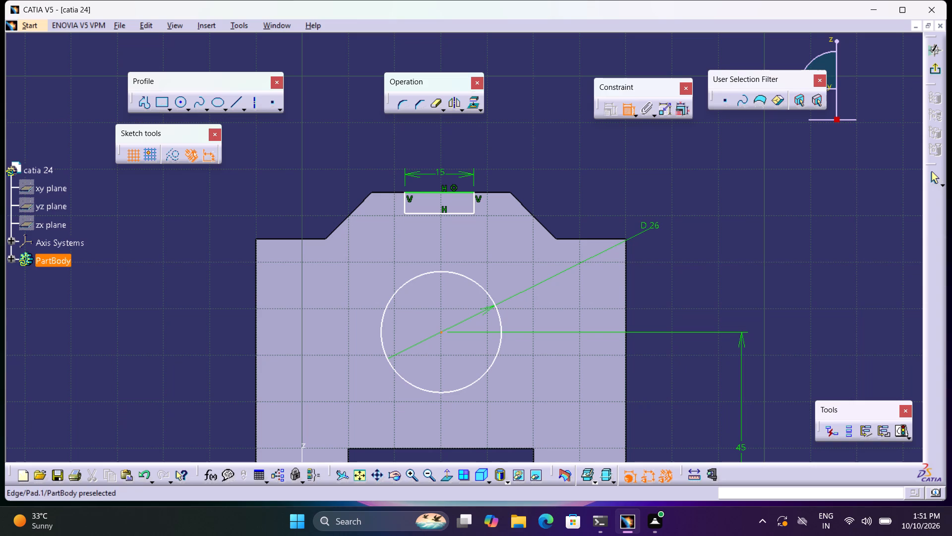
left_click(625, 308)
left_click(560, 192)
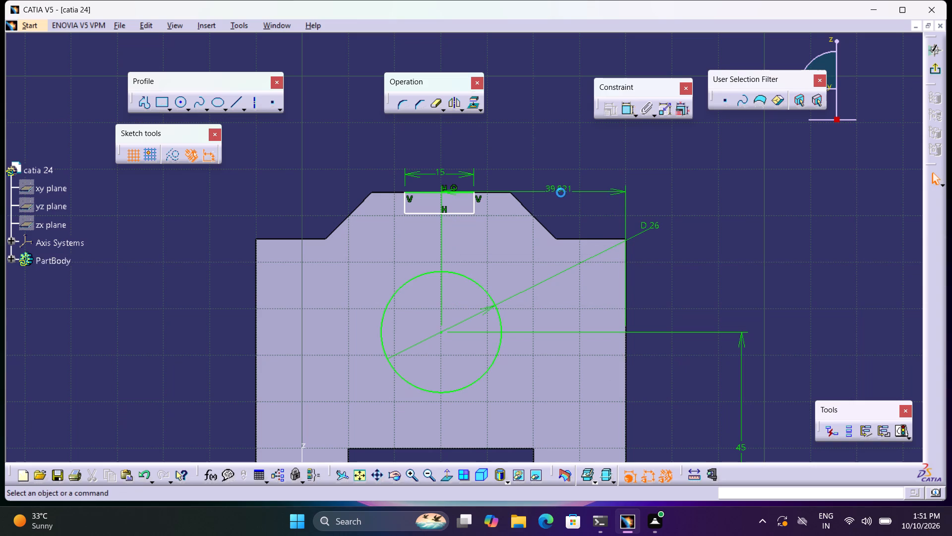
double_click(560, 192)
type("40")
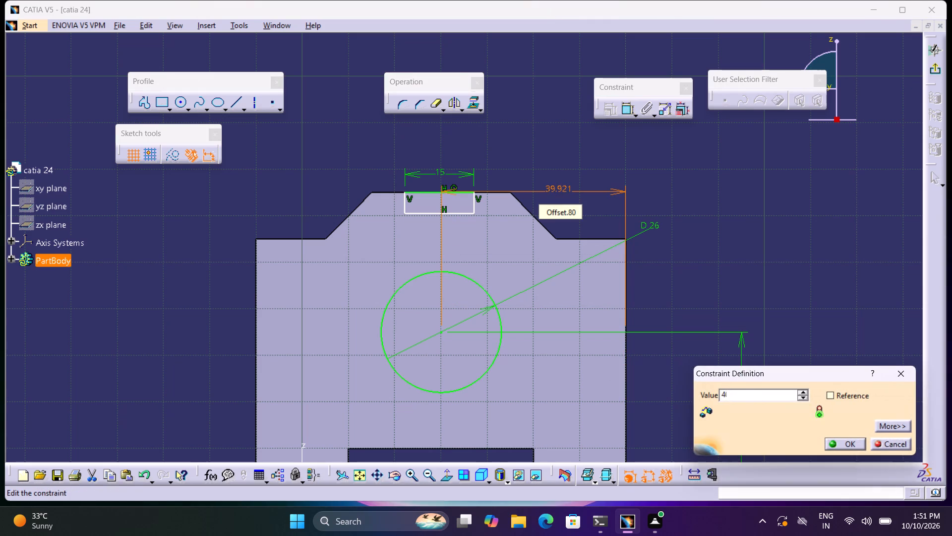
key("Return")
Stretch the rectangle's lower side down into the circle, making the rectangle about 24.5 mm tall and roughly centred over the circle.
middle_click_drag(558, 186, 573, 231)
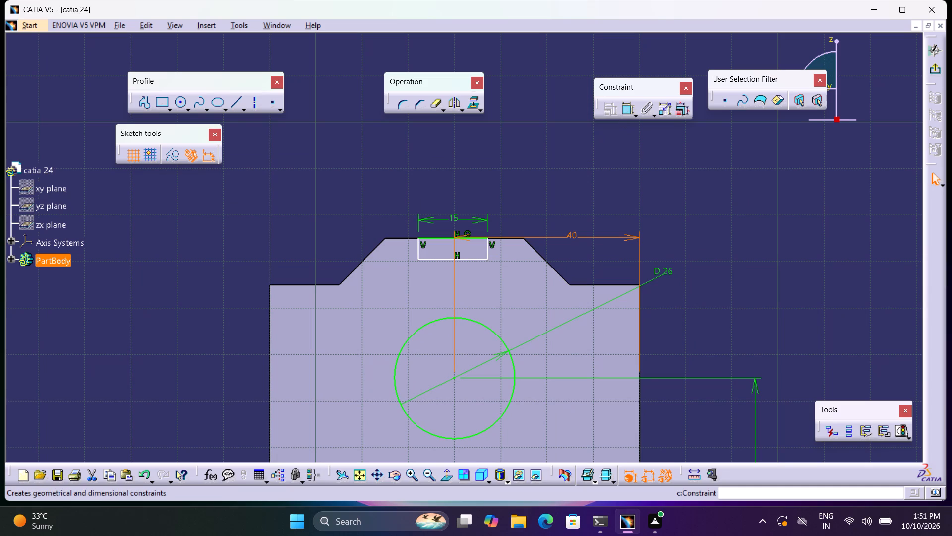
left_click_drag(480, 260, 489, 331)
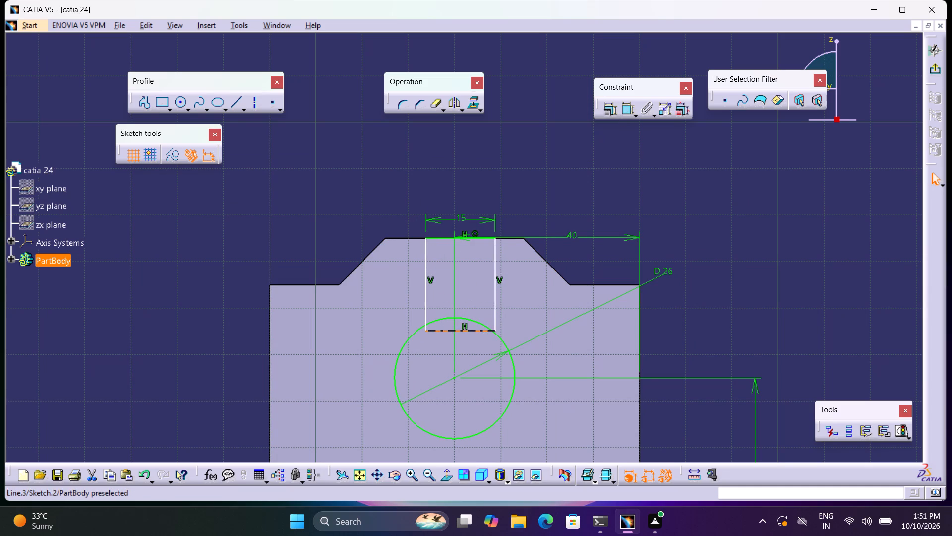
left_click_drag(489, 331, 483, 351)
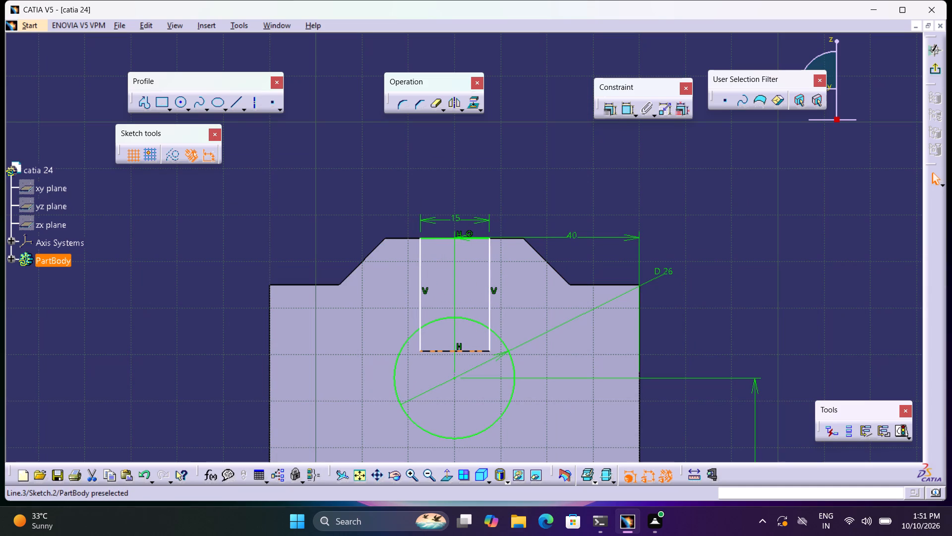
left_click_drag(483, 351, 483, 352)
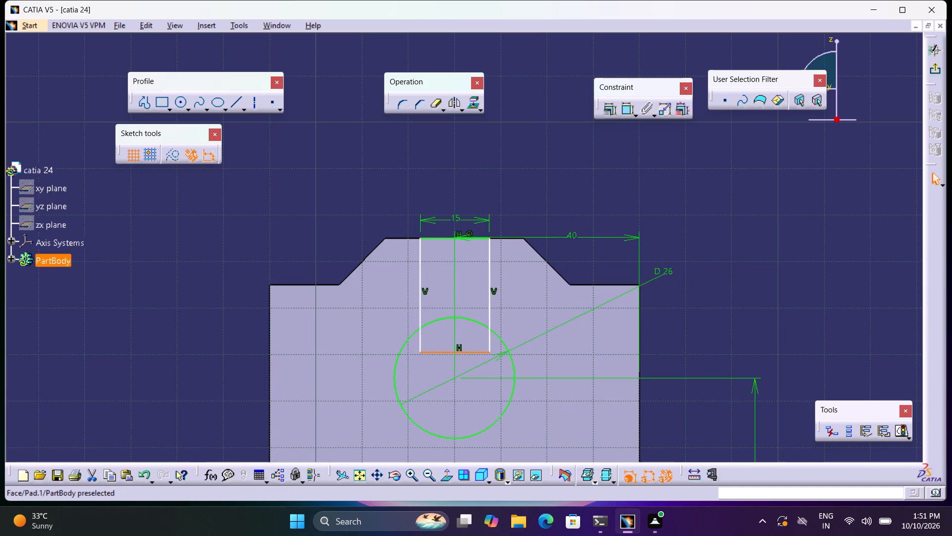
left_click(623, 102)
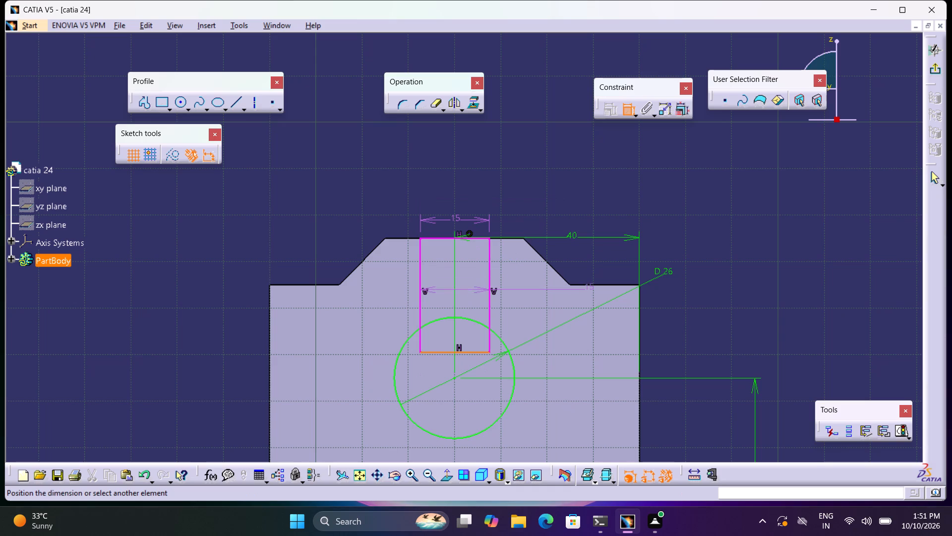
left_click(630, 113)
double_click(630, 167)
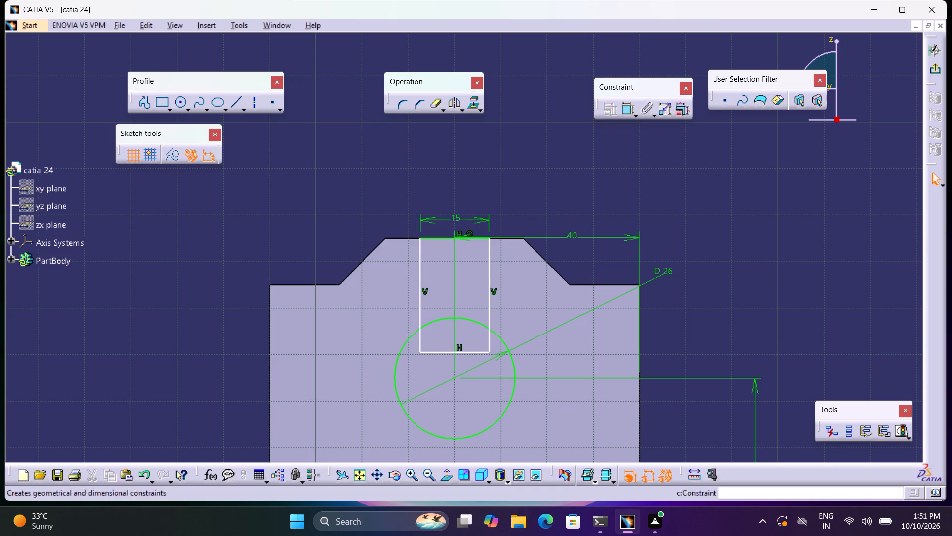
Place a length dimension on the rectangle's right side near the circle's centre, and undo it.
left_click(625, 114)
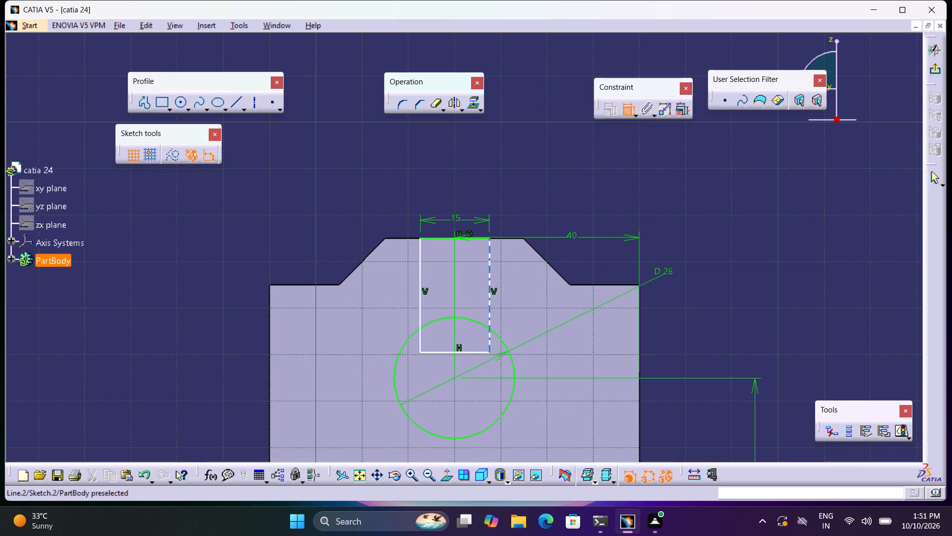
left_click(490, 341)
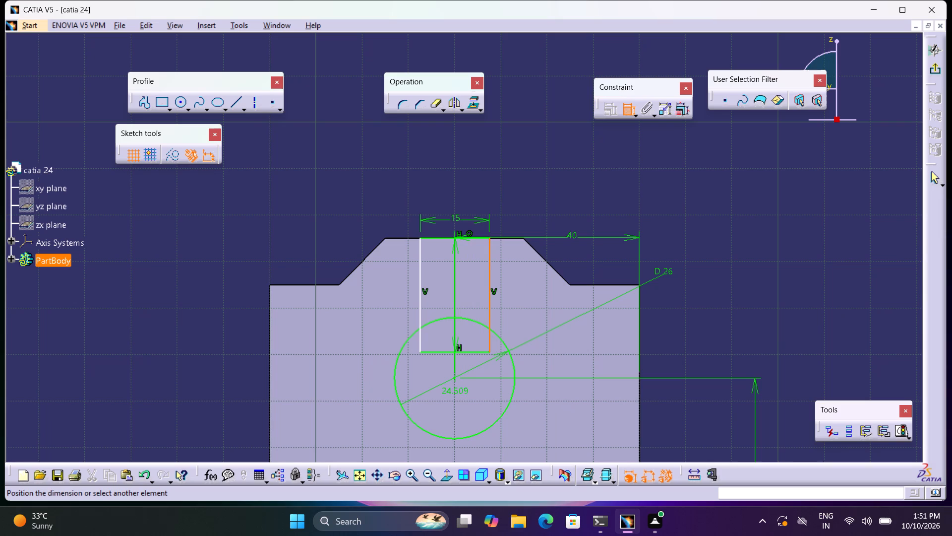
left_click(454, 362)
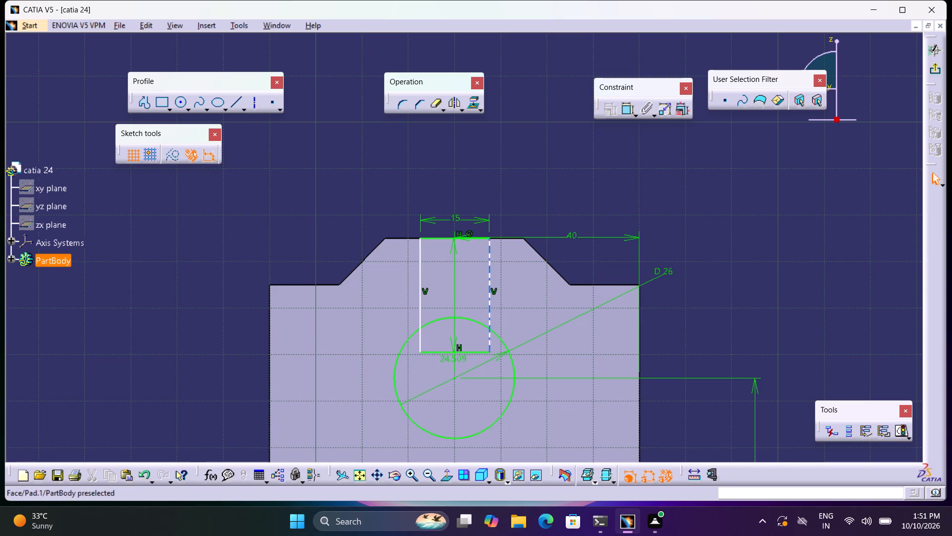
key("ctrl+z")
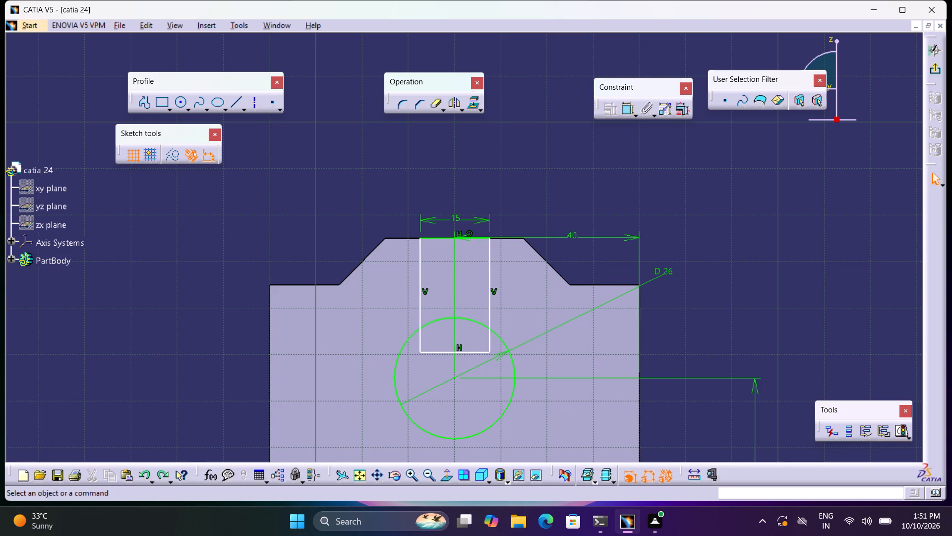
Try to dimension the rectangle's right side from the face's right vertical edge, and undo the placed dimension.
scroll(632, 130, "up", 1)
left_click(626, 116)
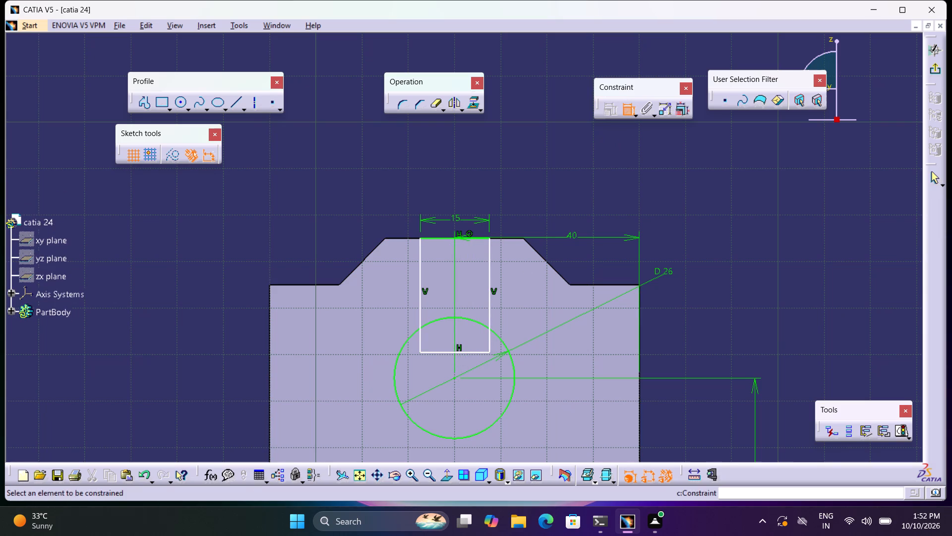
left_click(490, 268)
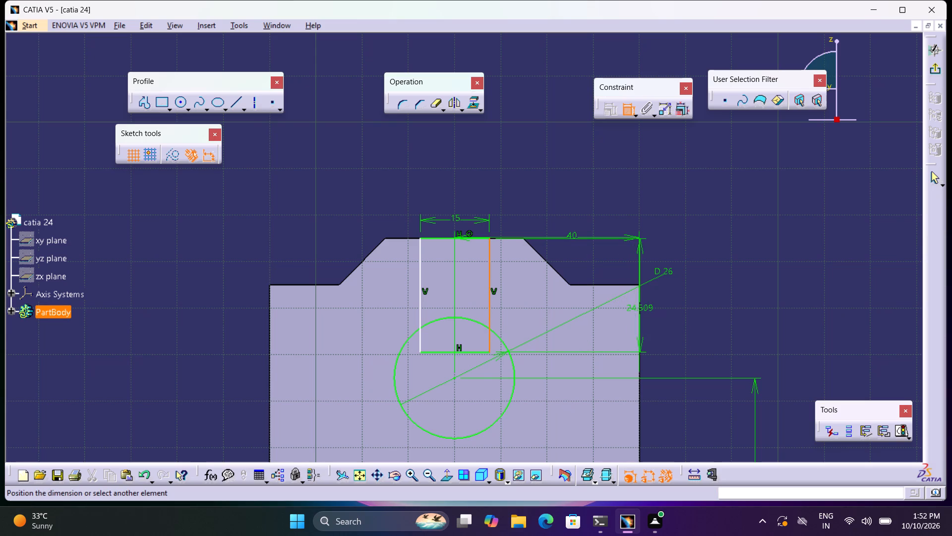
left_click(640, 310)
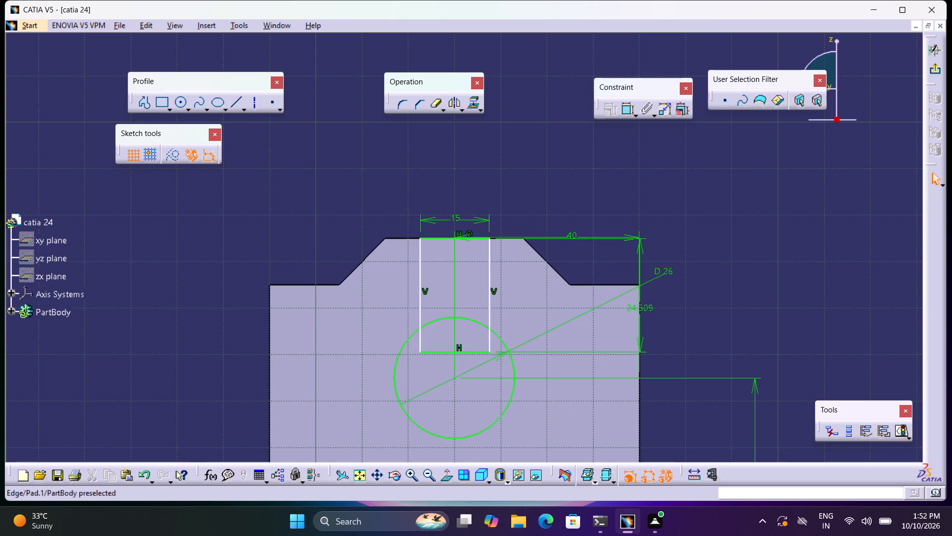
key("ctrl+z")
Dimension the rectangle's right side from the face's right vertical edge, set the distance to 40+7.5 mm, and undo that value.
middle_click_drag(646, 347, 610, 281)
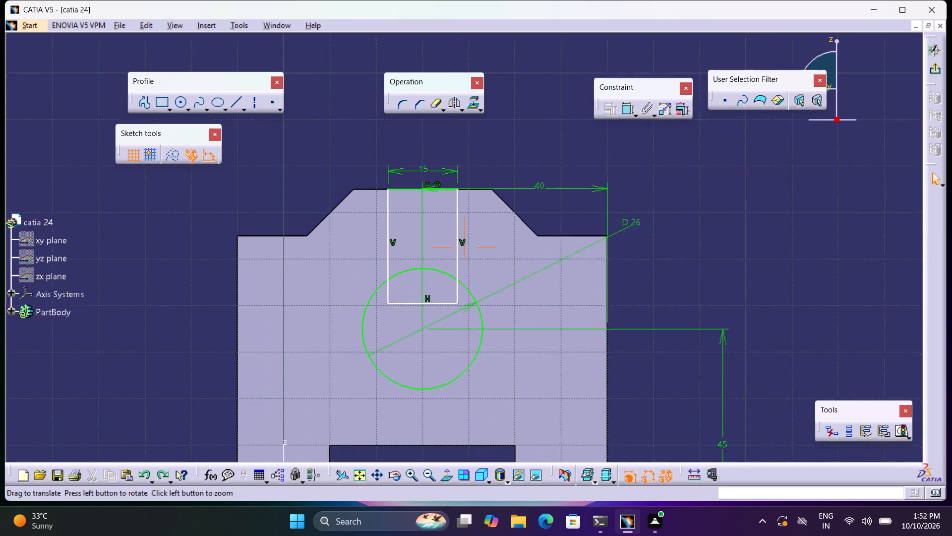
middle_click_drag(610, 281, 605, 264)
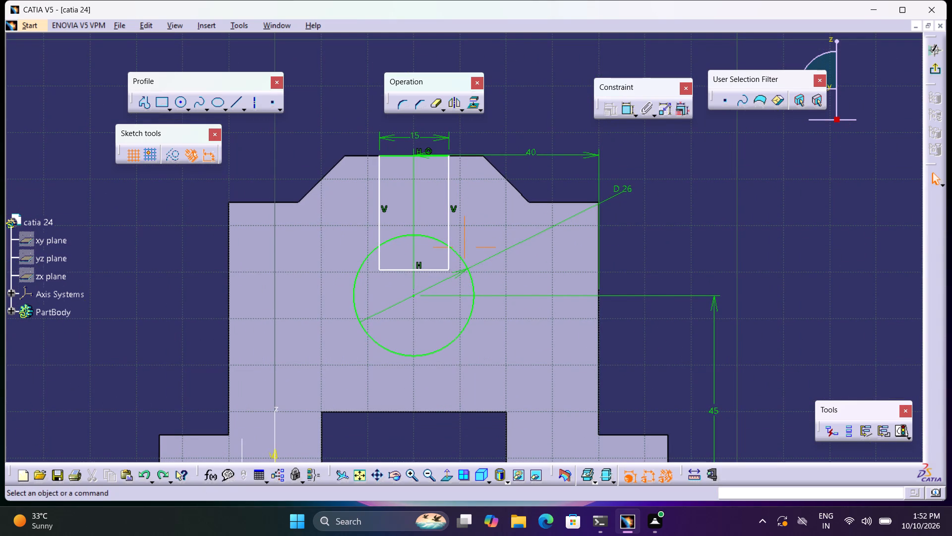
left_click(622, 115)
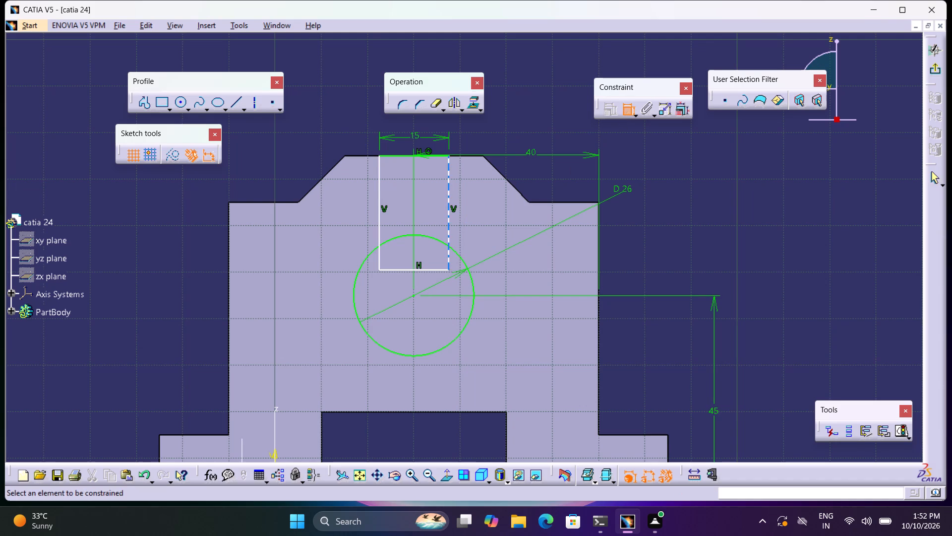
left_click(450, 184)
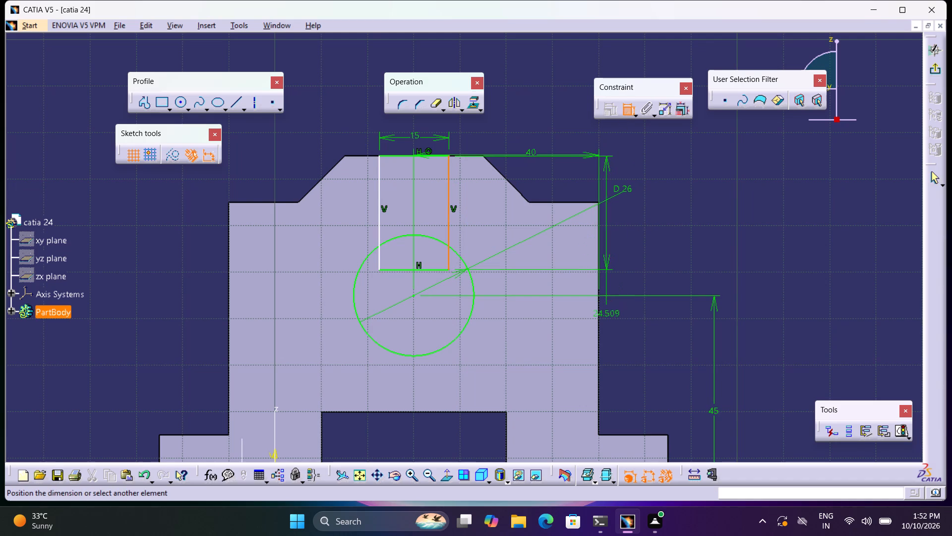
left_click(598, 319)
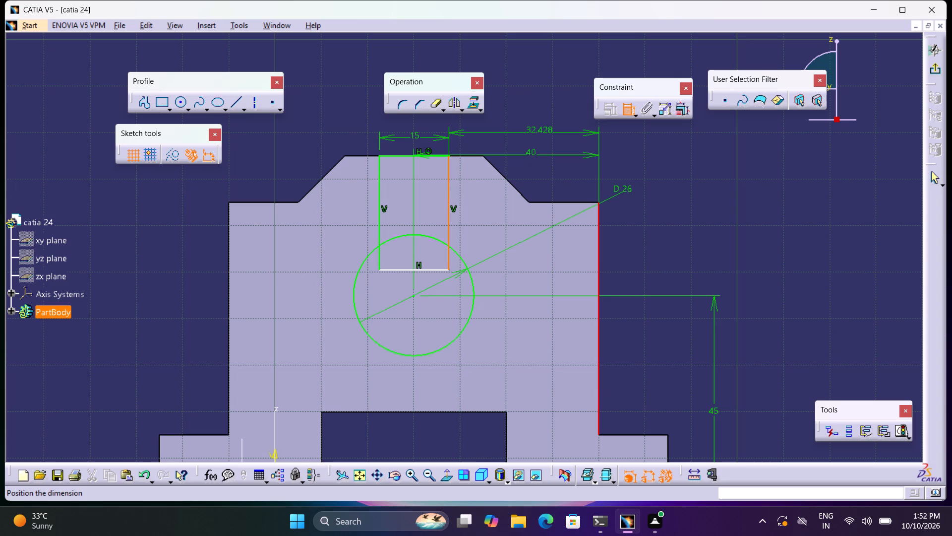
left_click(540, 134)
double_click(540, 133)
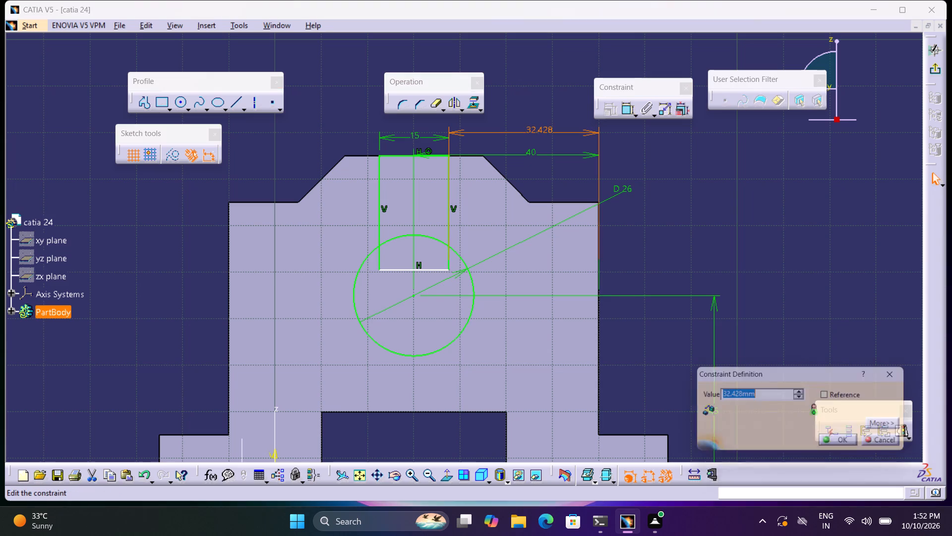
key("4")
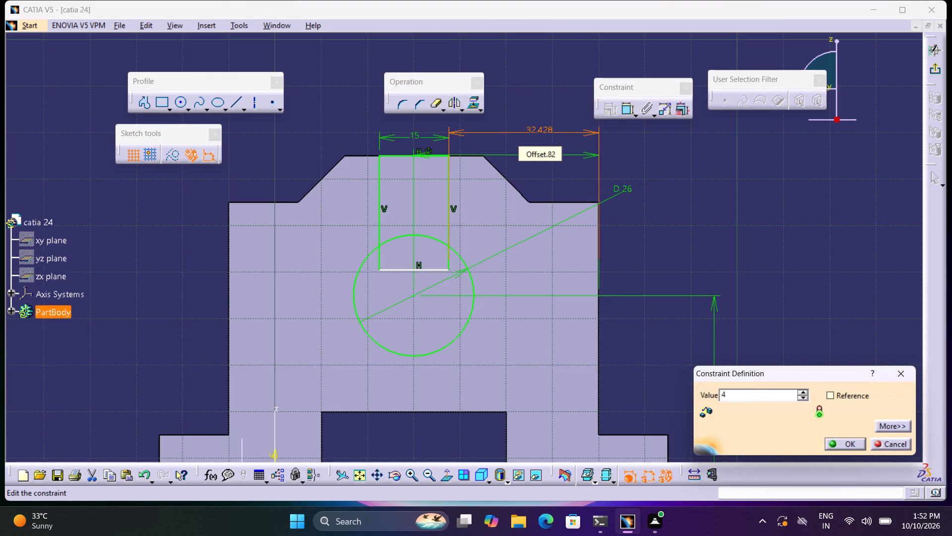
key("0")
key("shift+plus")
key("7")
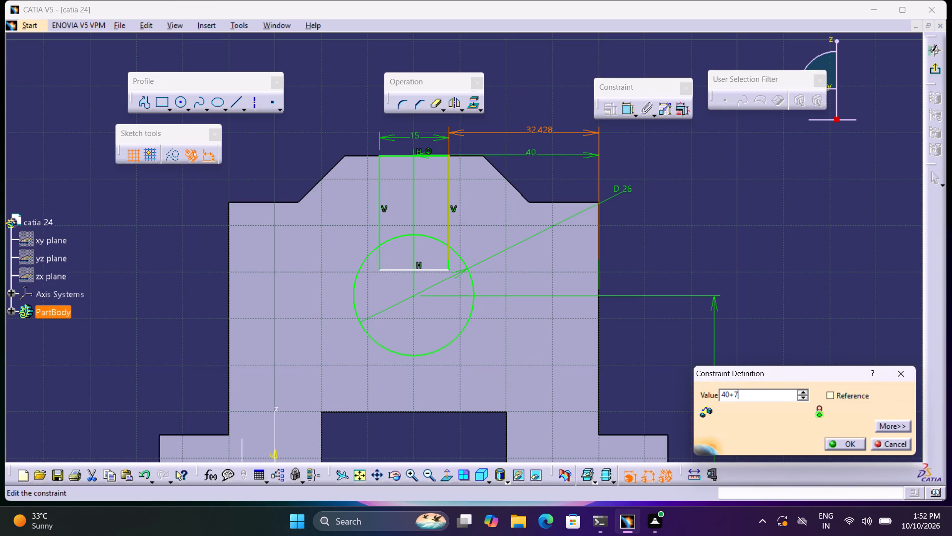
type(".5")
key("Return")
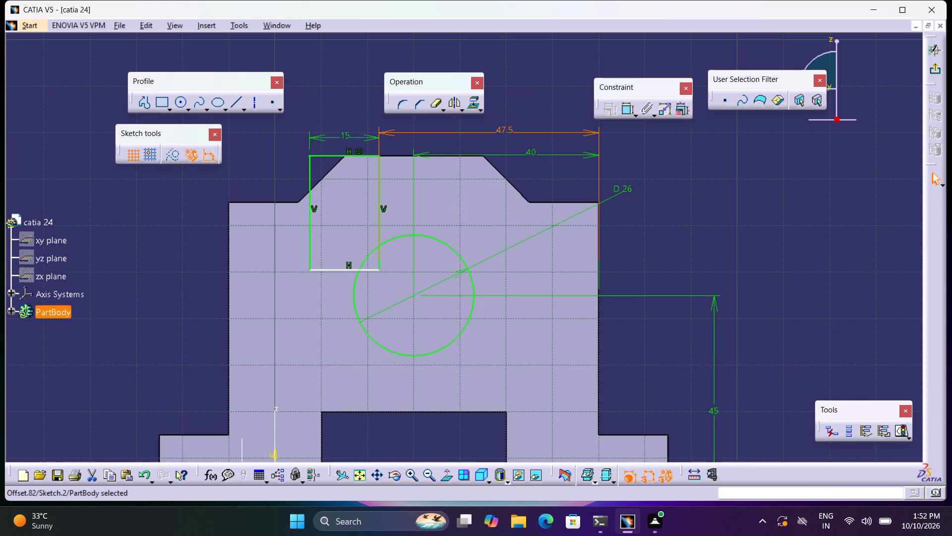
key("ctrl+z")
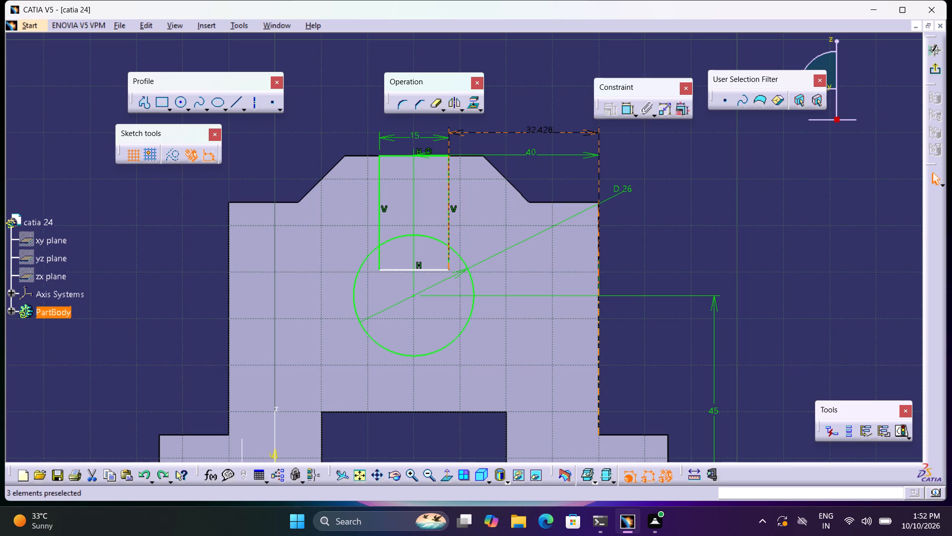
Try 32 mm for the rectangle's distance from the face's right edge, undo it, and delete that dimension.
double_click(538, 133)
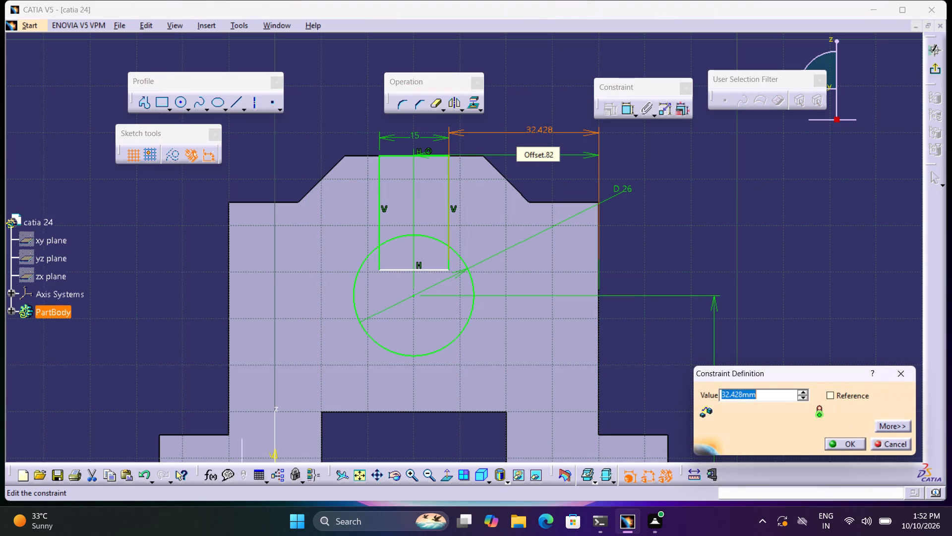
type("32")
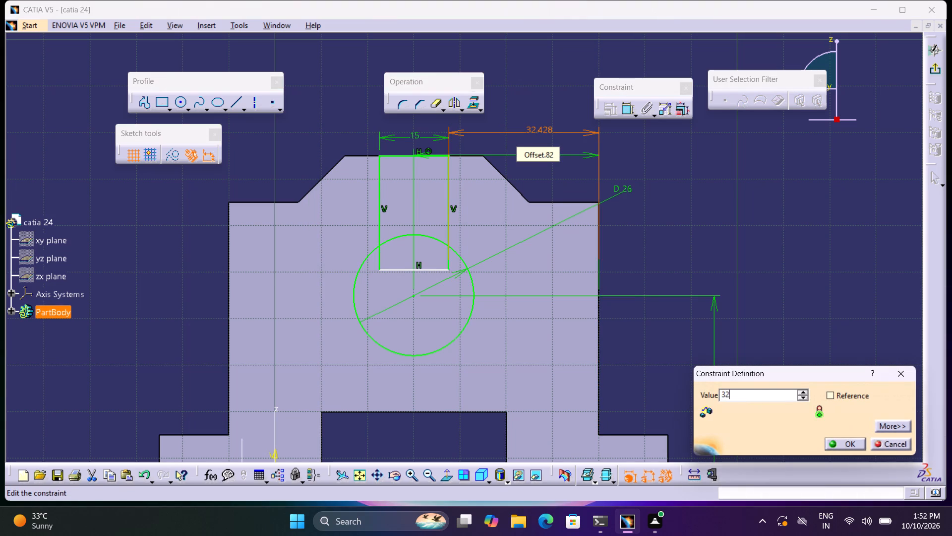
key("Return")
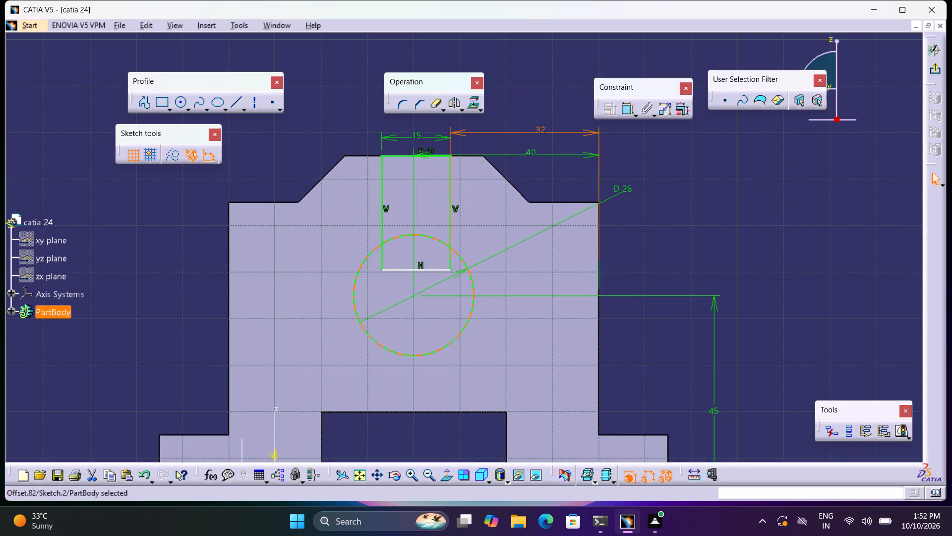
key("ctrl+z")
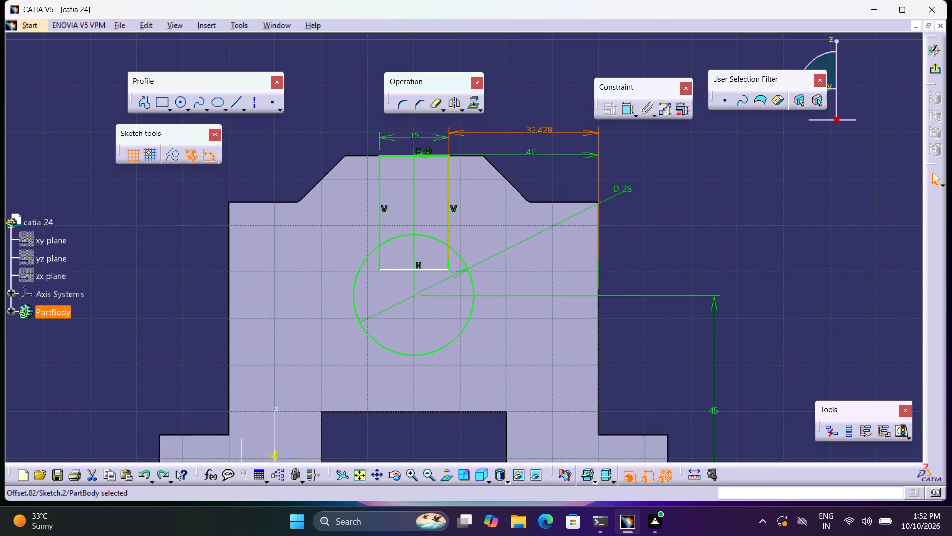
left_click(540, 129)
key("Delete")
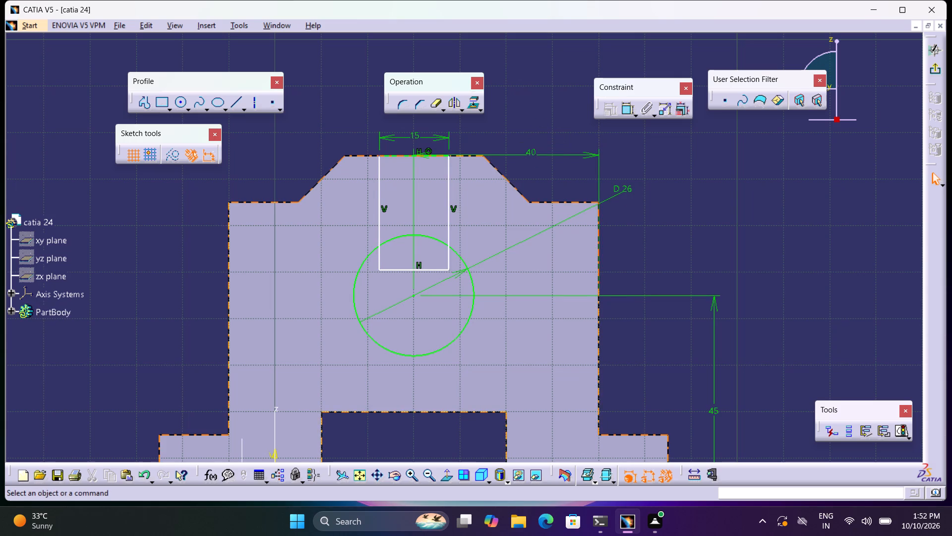
Draw a vertical helper line about 21 mm long through the circle's centre and dimension it from the face's right vertical edge.
middle_click_drag(508, 279, 496, 221)
left_click(230, 100)
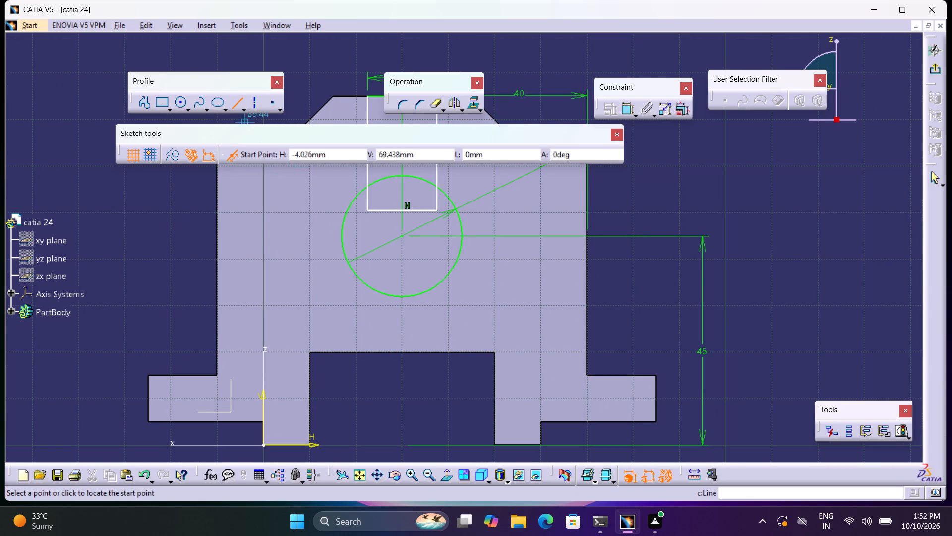
left_click(402, 267)
left_click(402, 317)
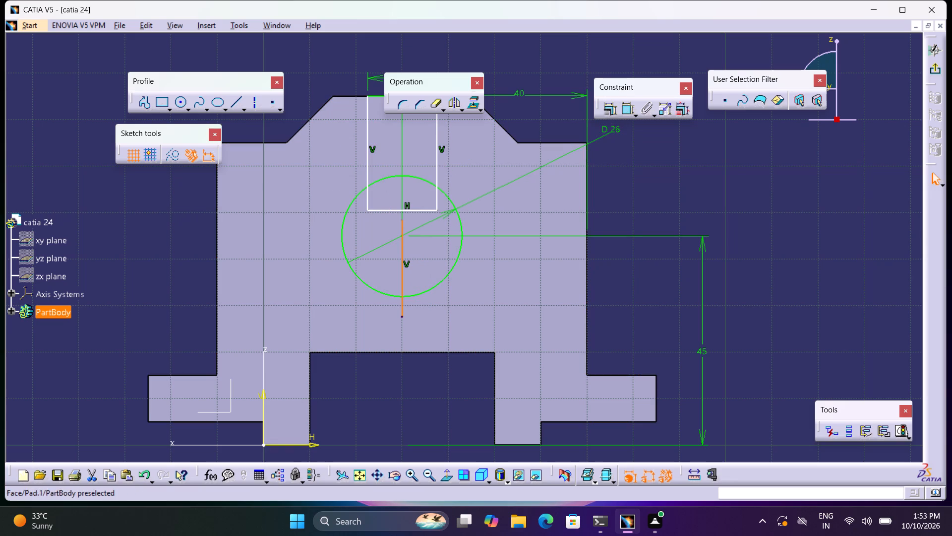
left_click(624, 112)
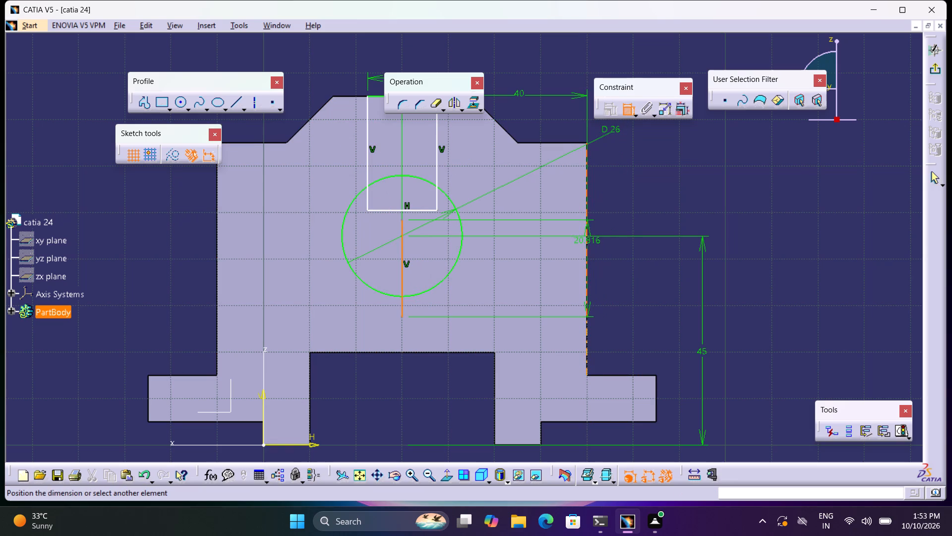
left_click(587, 246)
left_click(468, 389)
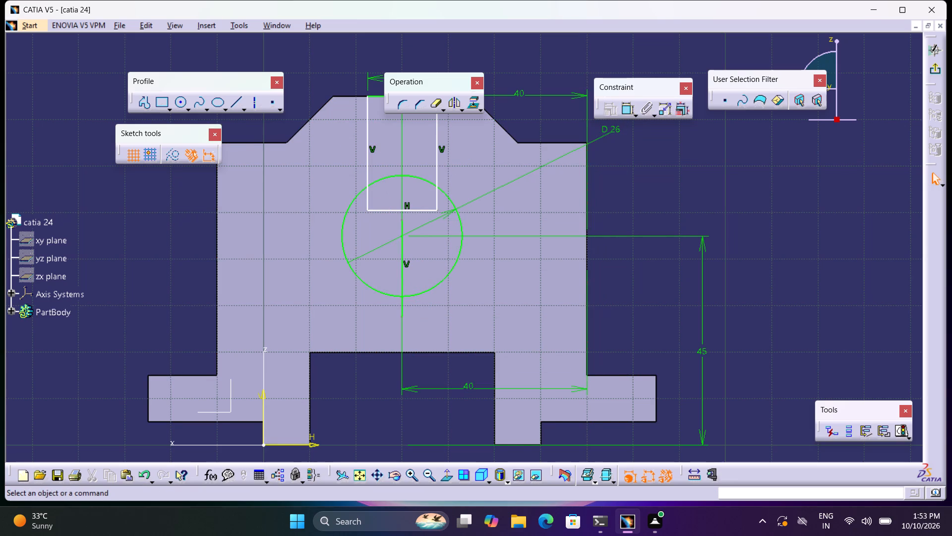
Dimension the rectangle's right side from the vertical helper line and set the distance to 7.5 mm.
middle_click_drag(510, 292, 531, 375)
left_click(626, 118)
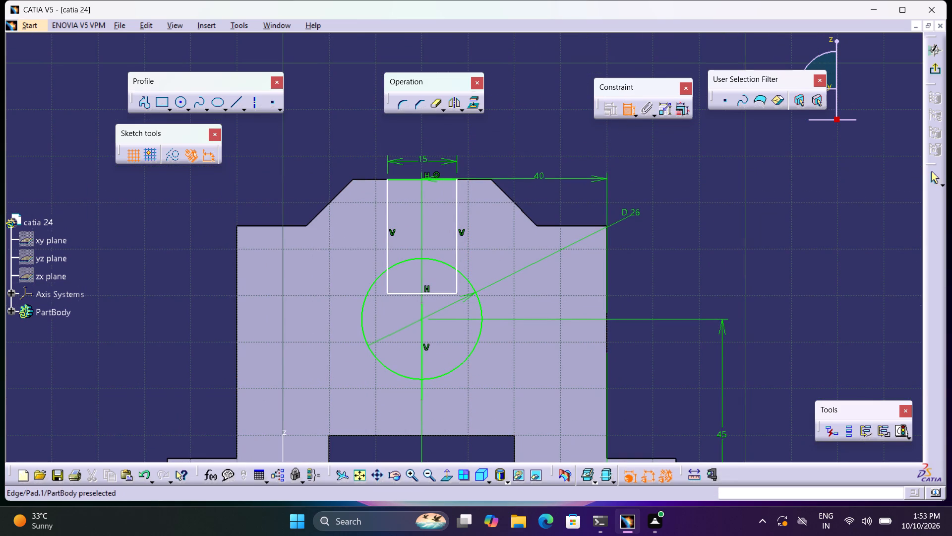
left_click(457, 215)
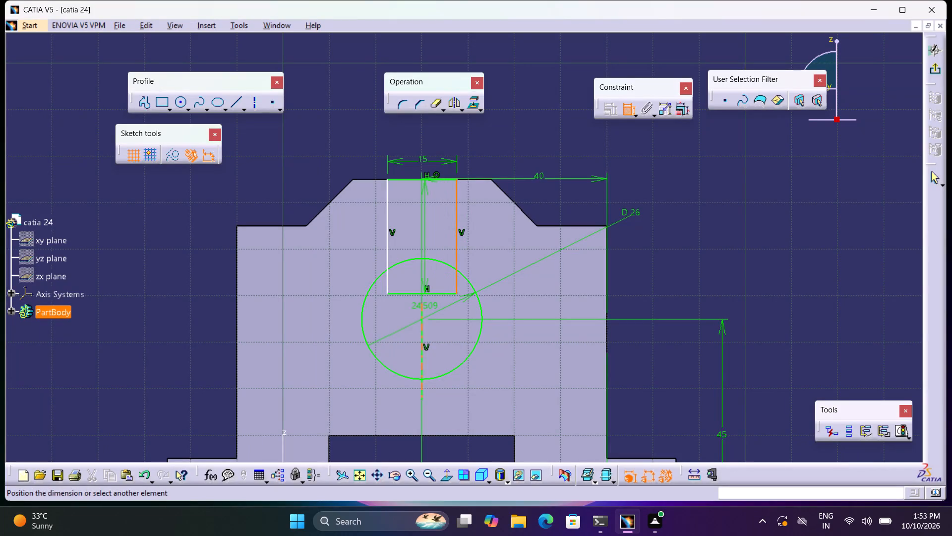
left_click(423, 307)
left_click(457, 144)
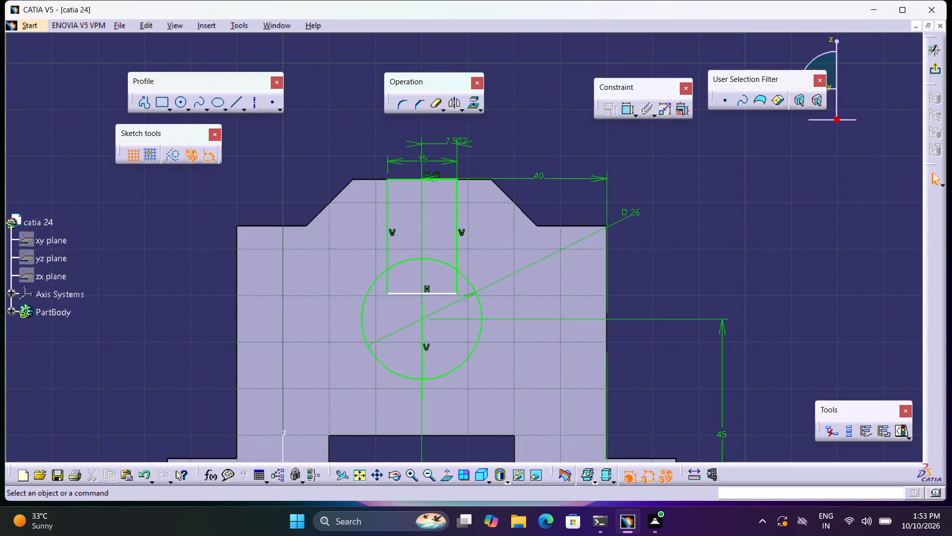
double_click(457, 142)
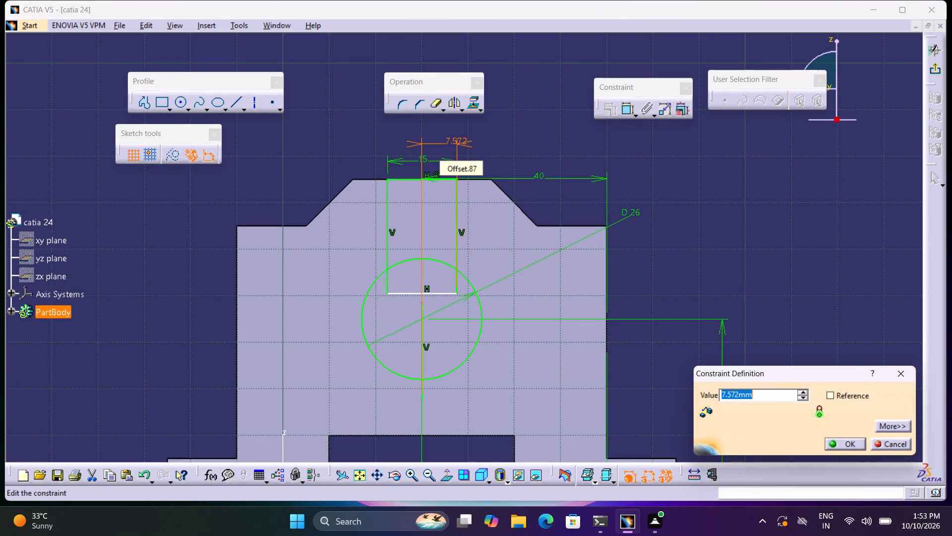
type("7.")
key("5")
key("Return")
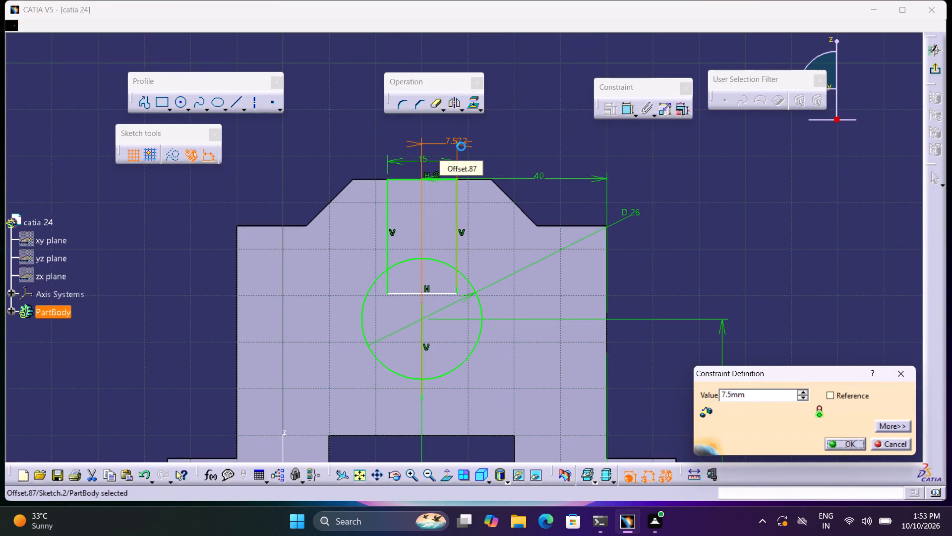
middle_click(733, 253)
double_click(727, 245)
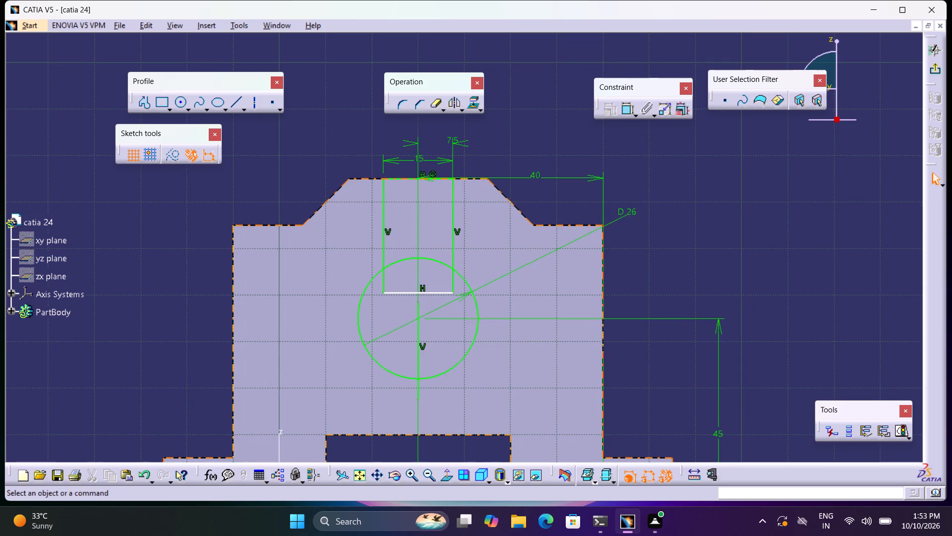
Delete the vertical helper line through the circle.
left_click(418, 353)
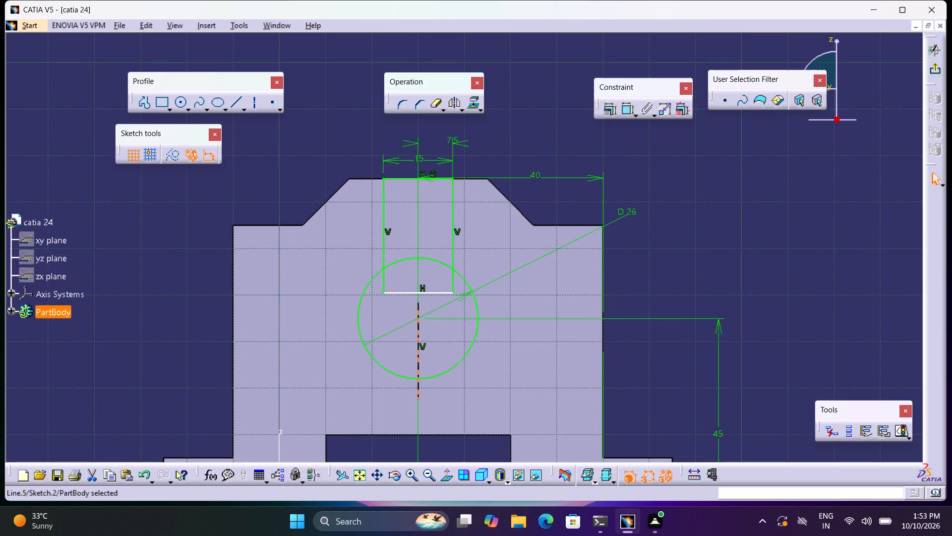
key("Delete")
Quick Trim the circle's arc inside the rectangle, the rectangle's lower side and both side ends inside the circle to form a keyhole outline.
double_click(438, 103)
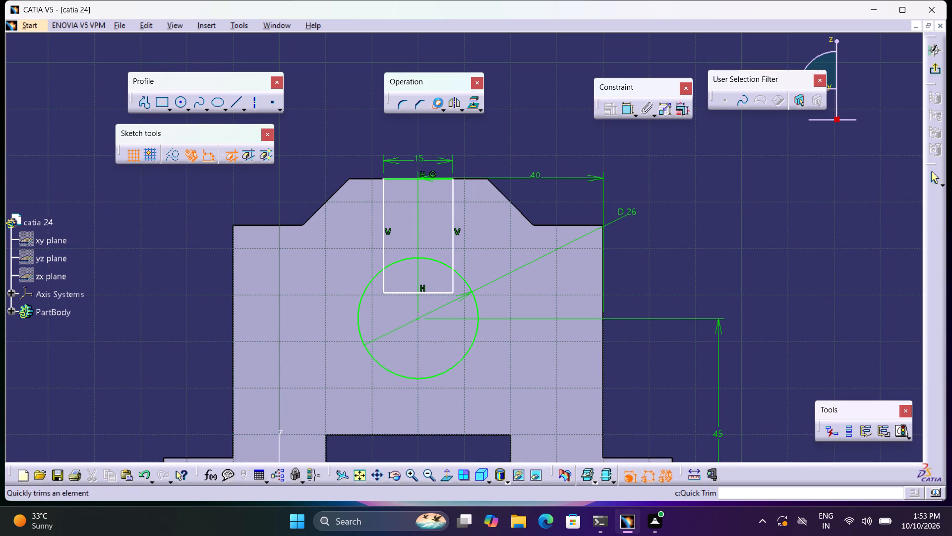
left_click(436, 262)
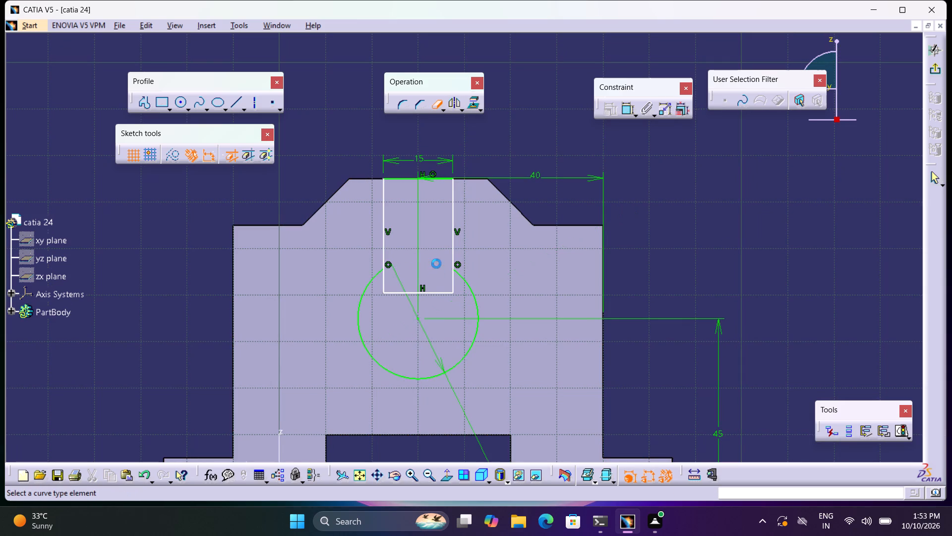
left_click(432, 295)
left_click(431, 290)
left_click(385, 285)
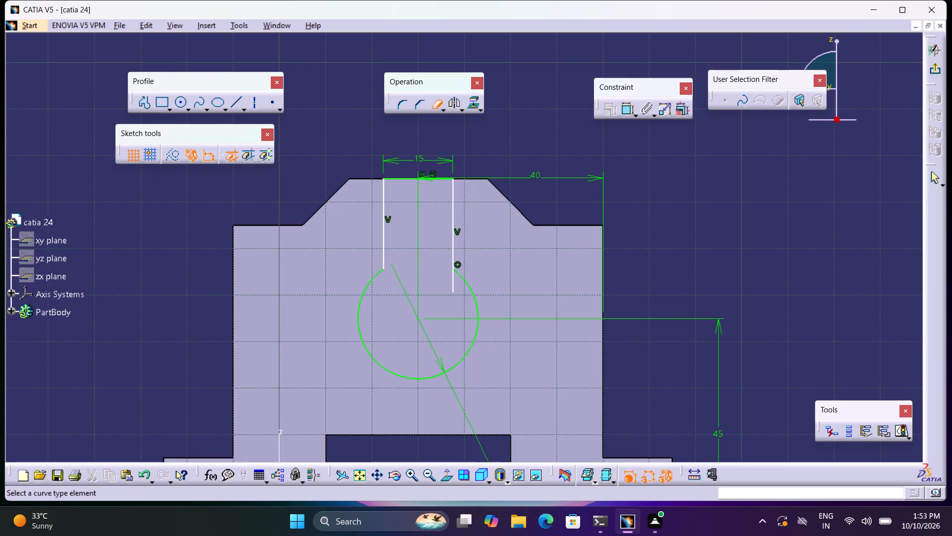
left_click(454, 290)
left_click(453, 286)
left_click(726, 196)
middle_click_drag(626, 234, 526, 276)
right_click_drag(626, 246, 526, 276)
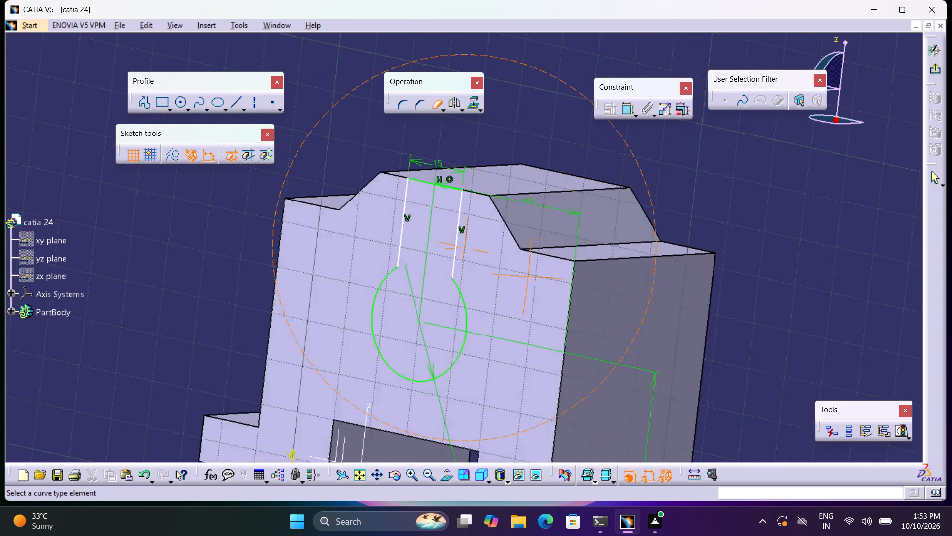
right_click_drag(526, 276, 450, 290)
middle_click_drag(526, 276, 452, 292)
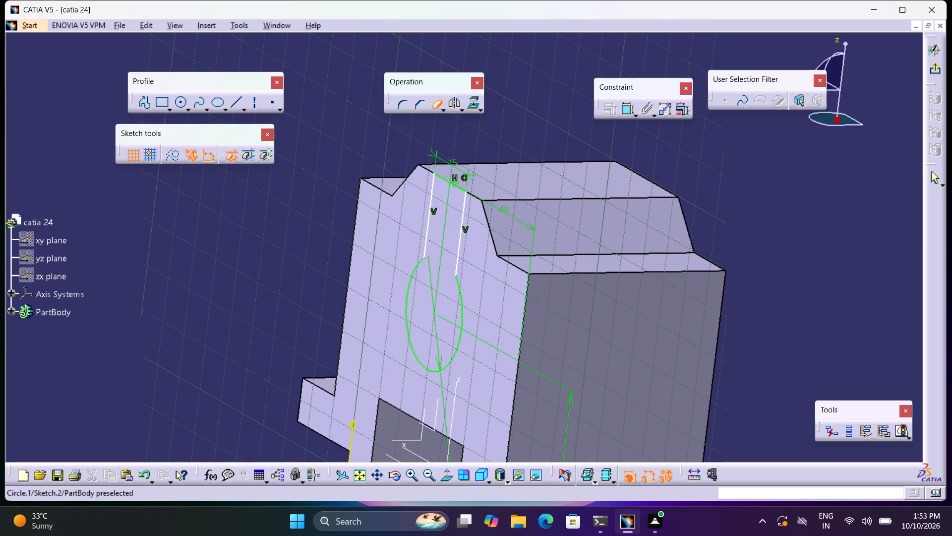
Exit the sketch and cut the keyhole profile into the body as a pocket 10 mm deep.
middle_click_drag(520, 212, 524, 234)
right_click(520, 214)
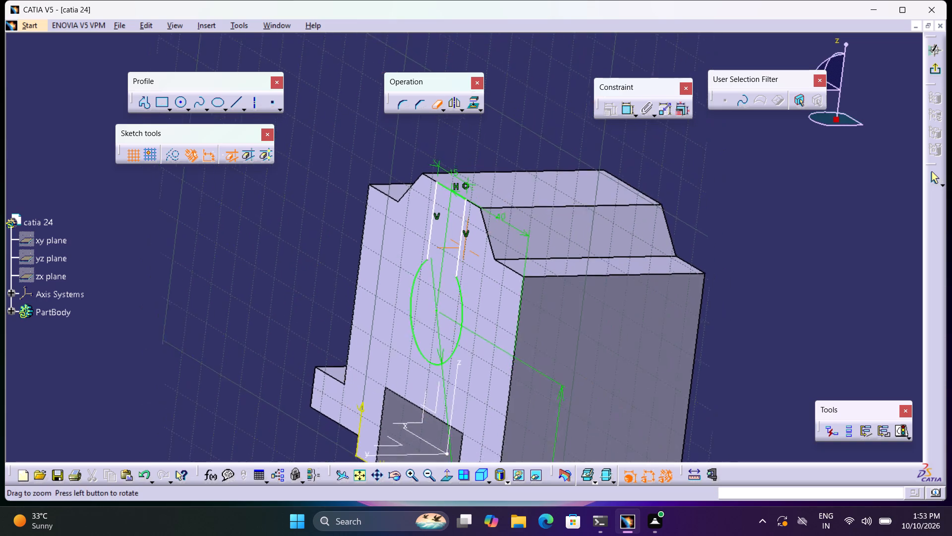
middle_click_drag(524, 234, 528, 264)
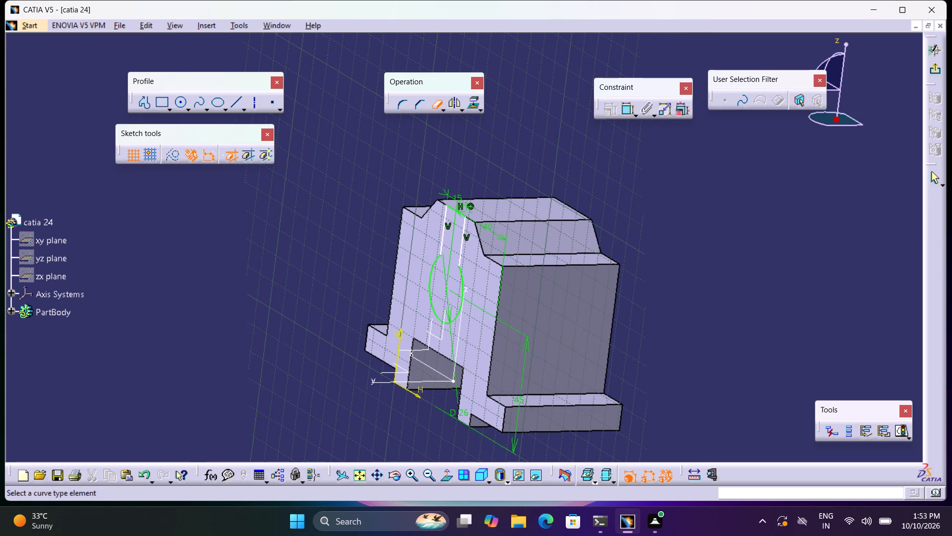
left_click(933, 71)
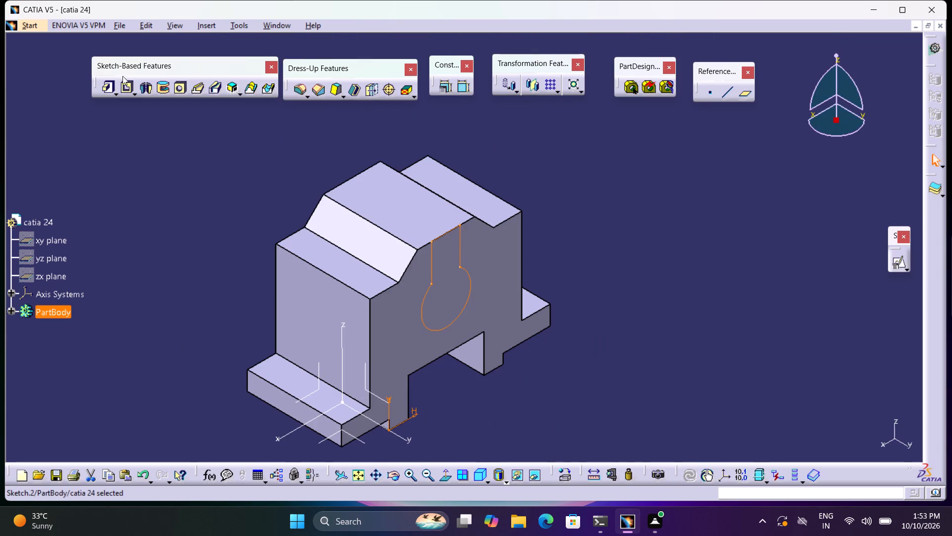
left_click(128, 86)
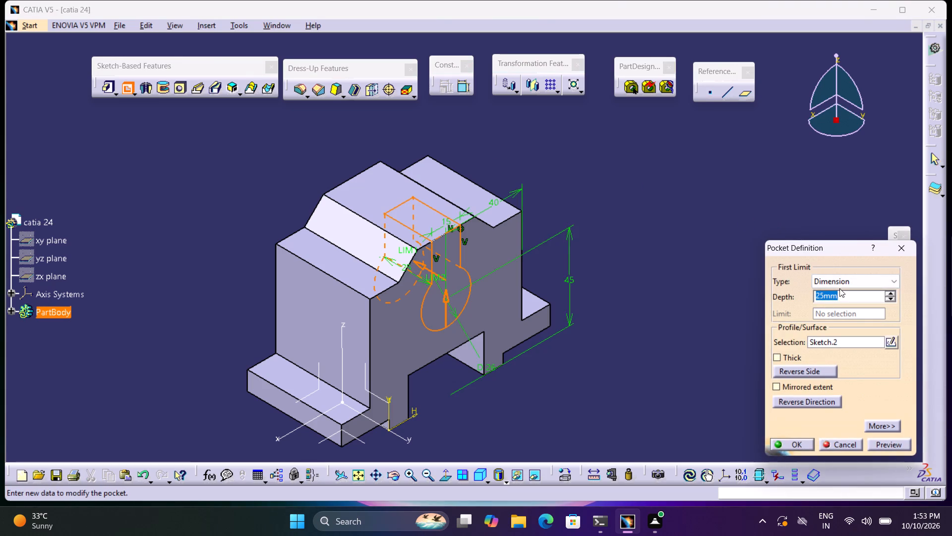
key("1")
key("0")
key("Return")
left_click(808, 285)
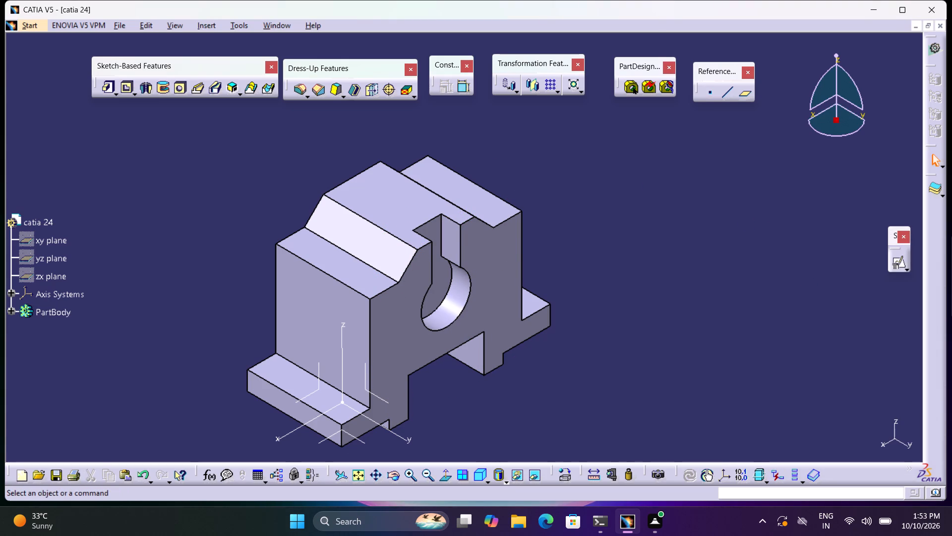
Mirror the keyhole pocket about the absolute axis system's zx plane onto the body's opposite face.
left_click(12, 311)
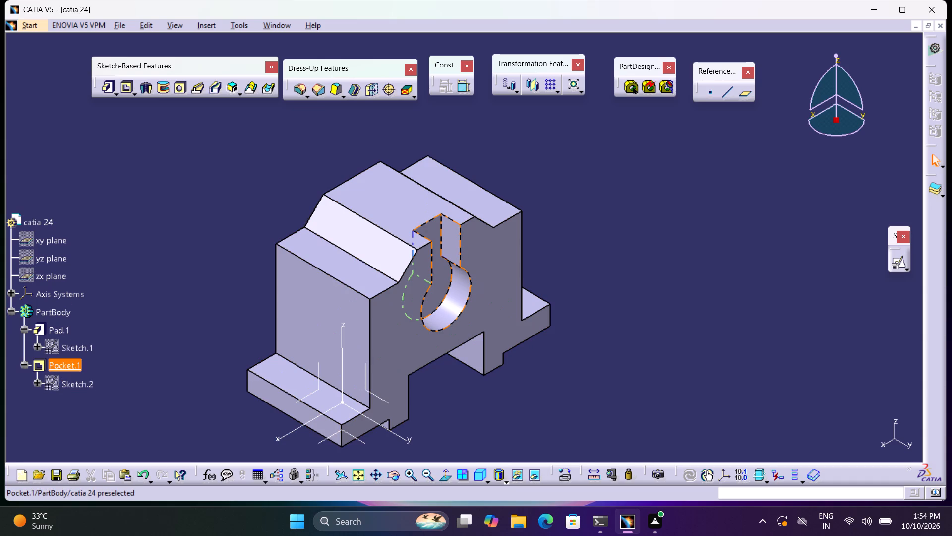
left_click(76, 368)
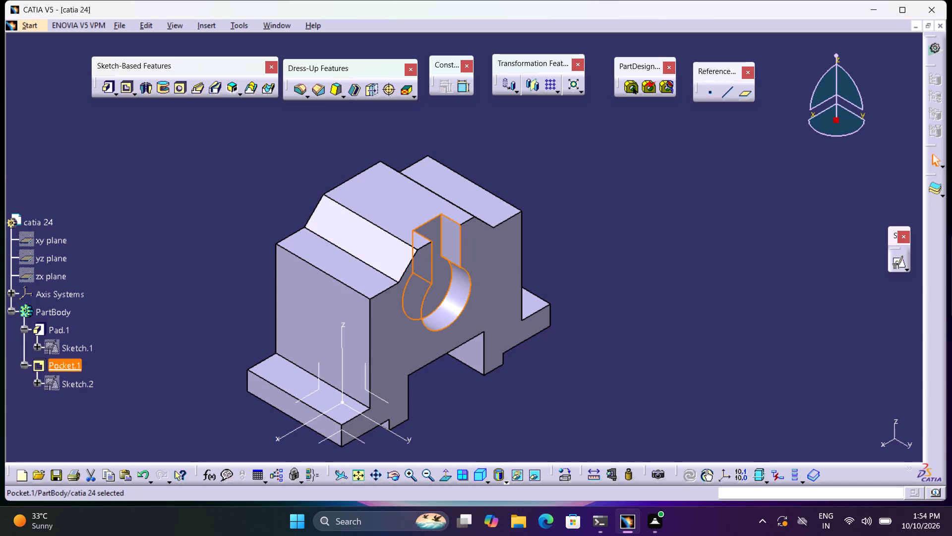
left_click(535, 86)
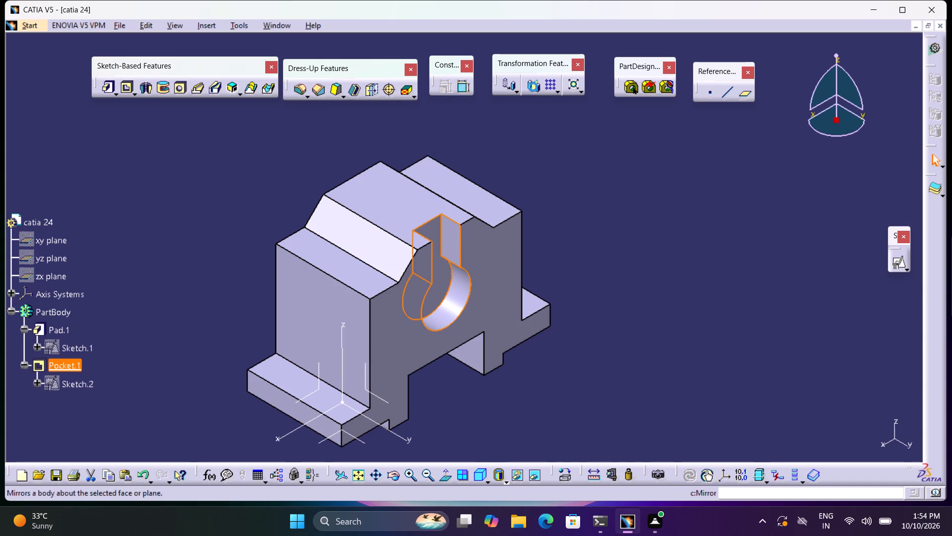
left_click(520, 300)
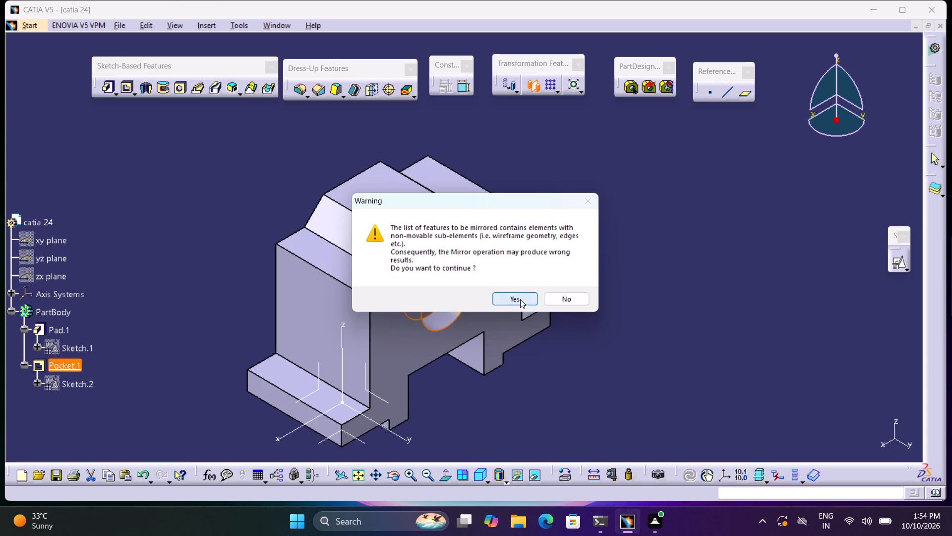
left_click(319, 381)
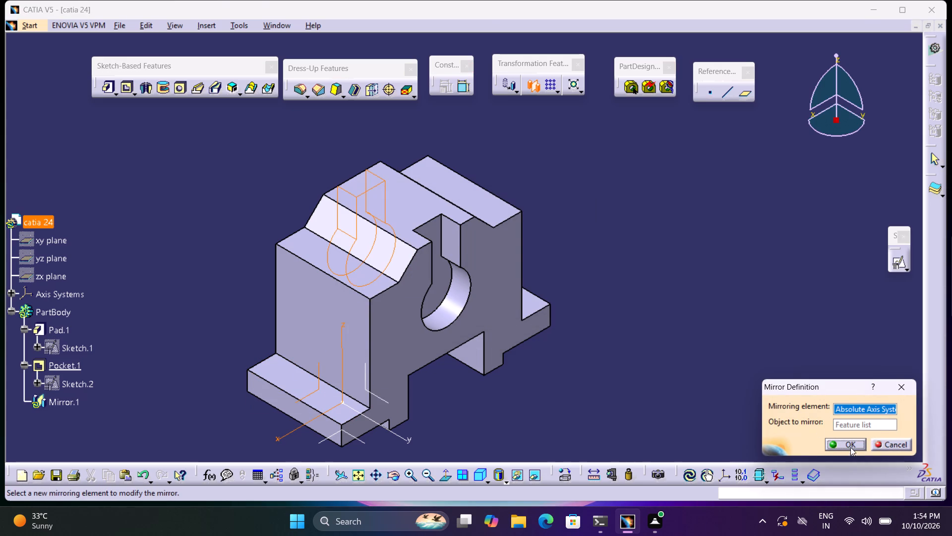
left_click(849, 446)
left_click(732, 367)
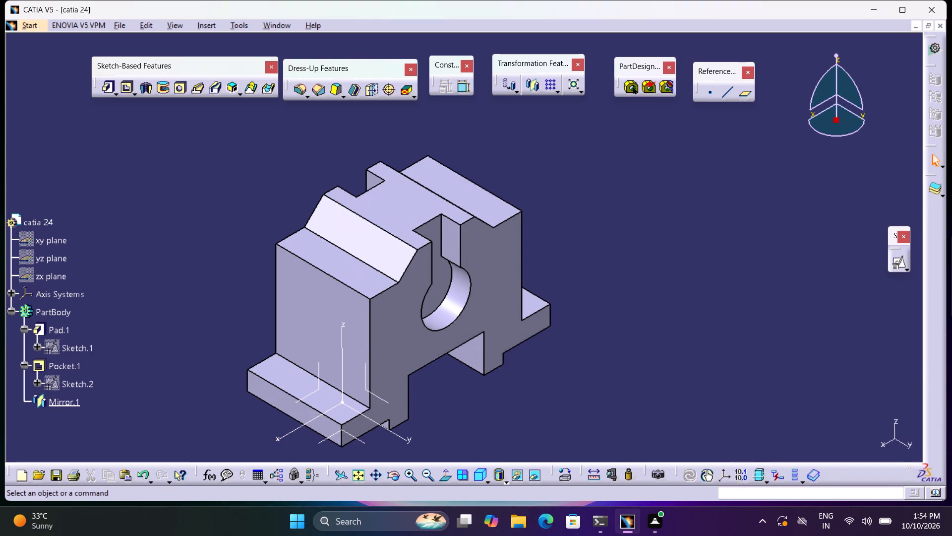
Start a positioned sketch on the body's upright end face that faces the x axis, above the base flange.
left_click(895, 264)
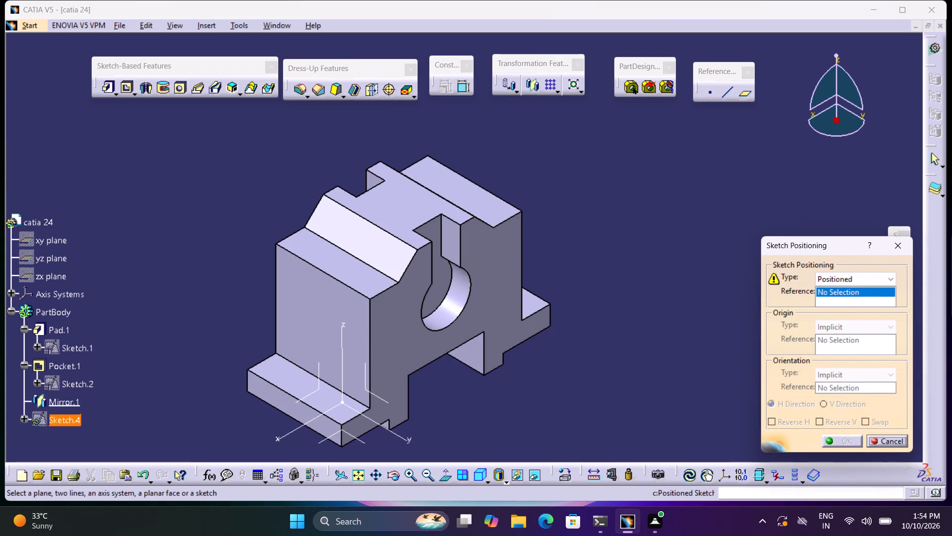
left_click(309, 329)
left_click(845, 443)
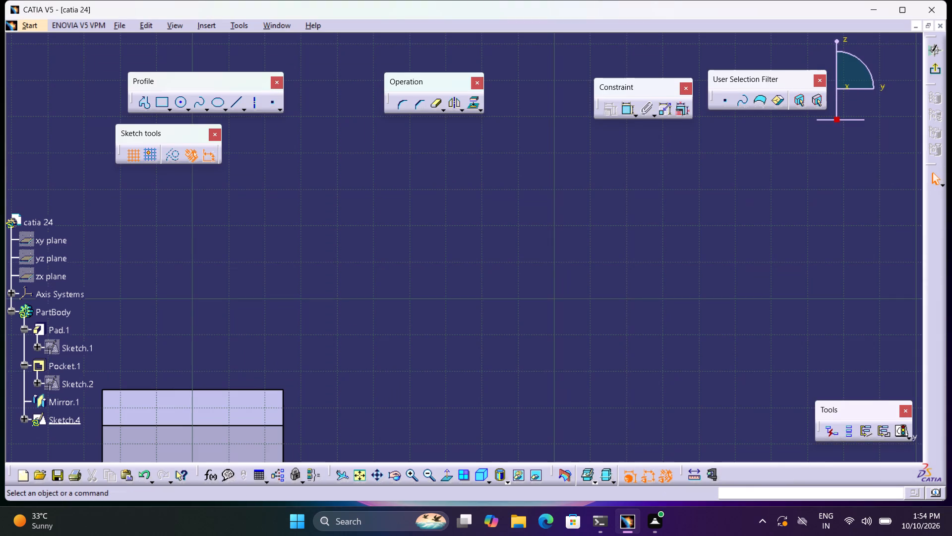
Draw a circle of about 17 mm diameter centred on the vertical axis, about 10 mm below the body's top edge.
middle_click_drag(484, 295, 656, 158)
middle_click_drag(603, 243, 674, 167)
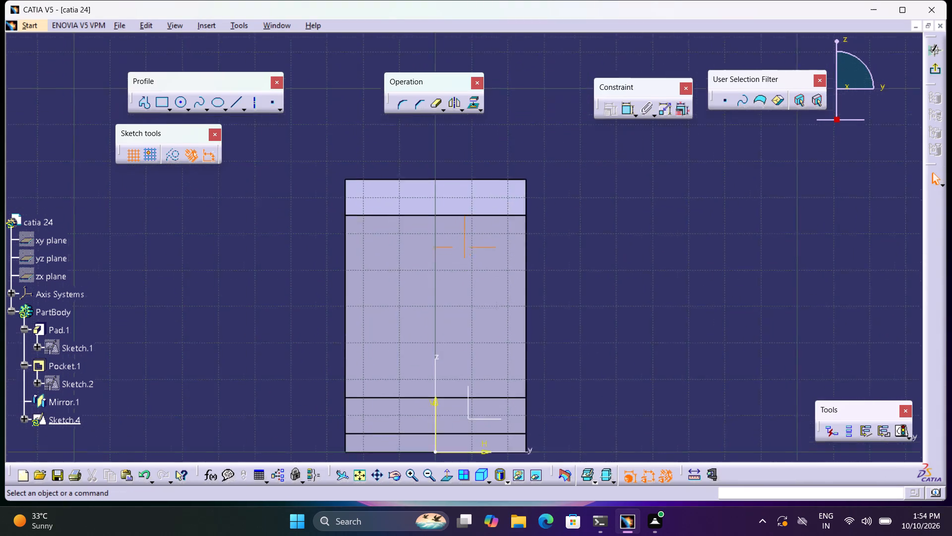
middle_click_drag(674, 167, 652, 173)
right_click(678, 235)
middle_click(652, 173)
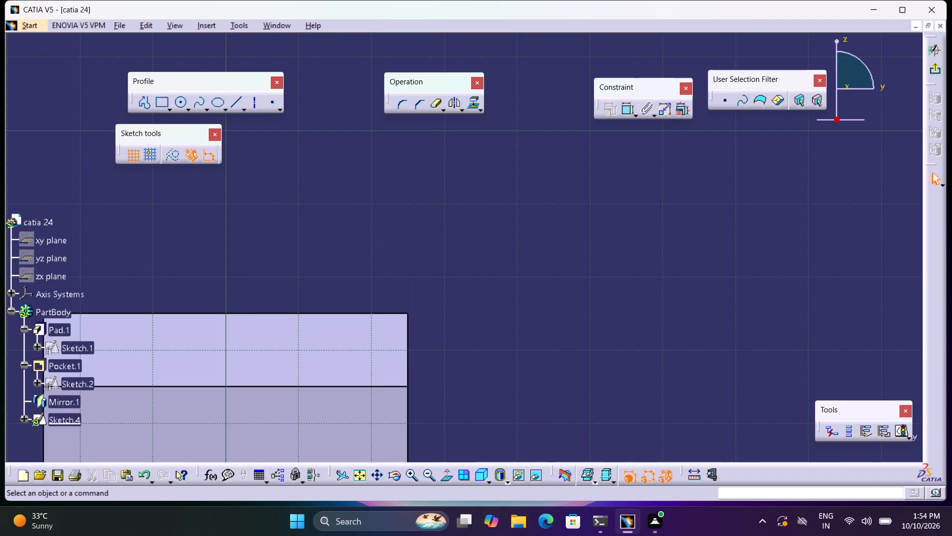
middle_click_drag(555, 212, 874, 159)
middle_click(873, 159)
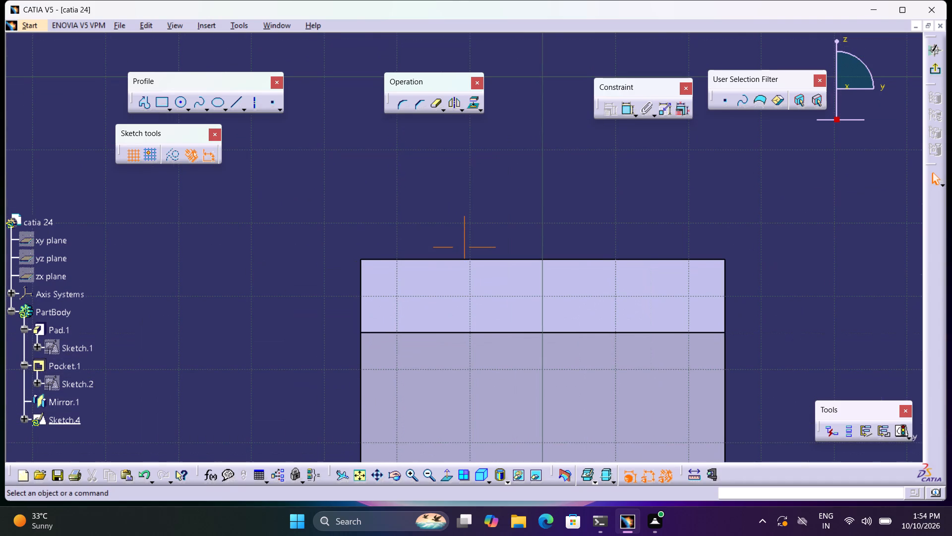
middle_click_drag(344, 300, 613, 190)
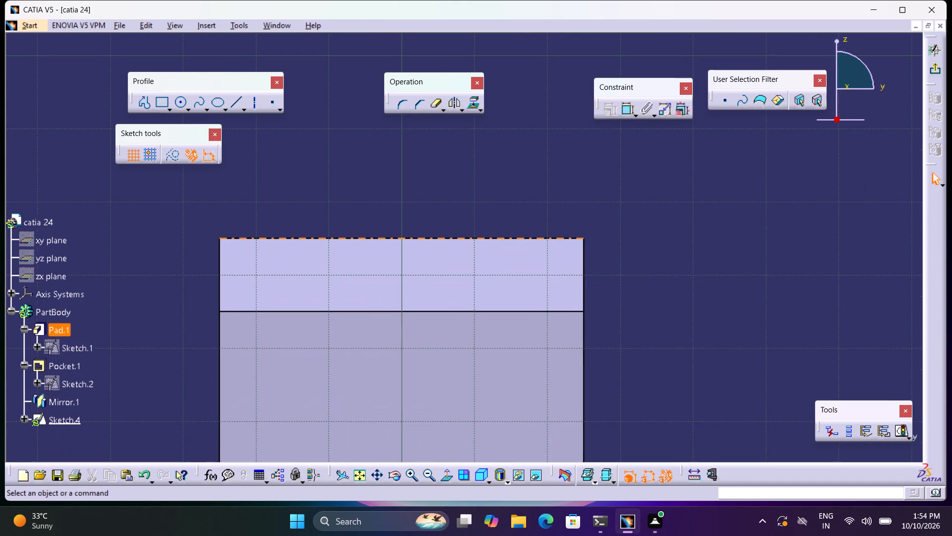
left_click(178, 103)
left_click(402, 308)
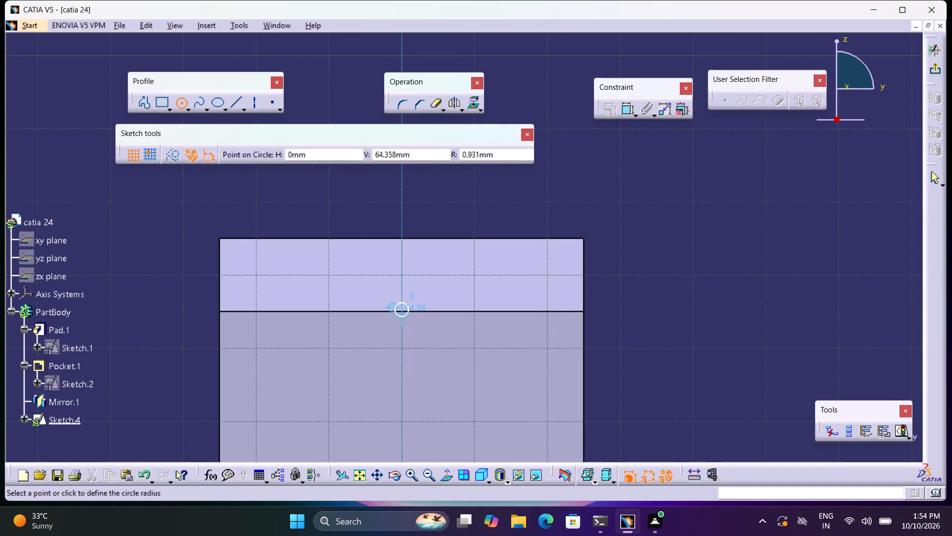
left_click(182, 103)
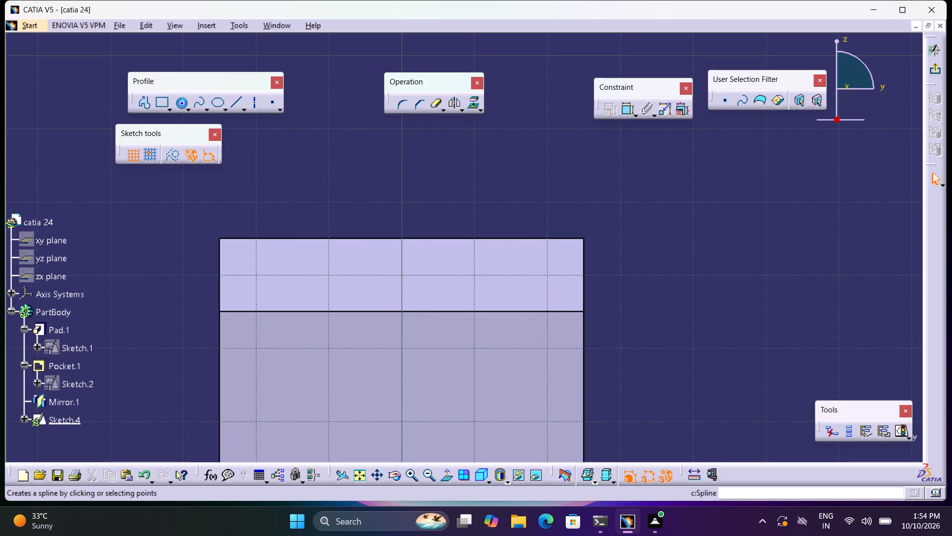
left_click(182, 103)
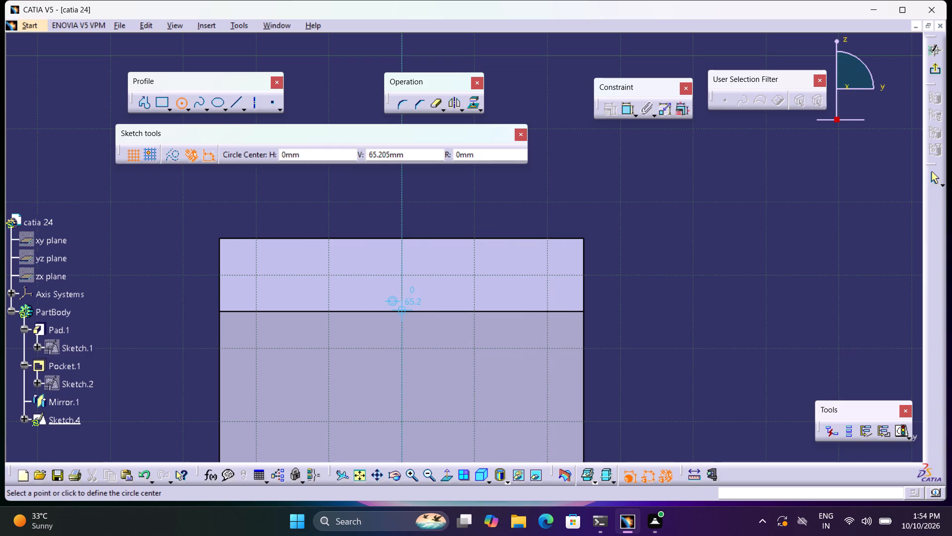
left_click(401, 310)
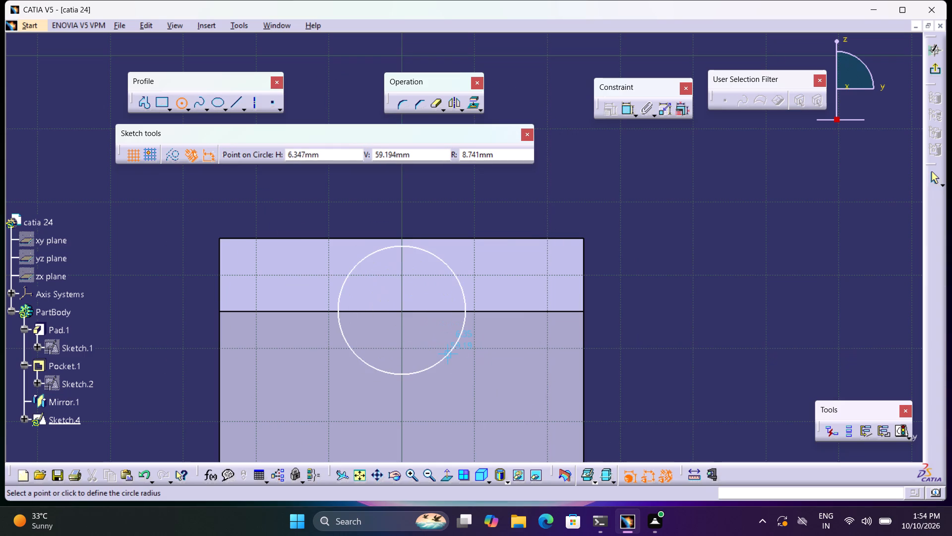
left_click(449, 351)
Dimension the circle as a radius and set it to 17 mm.
left_click(624, 113)
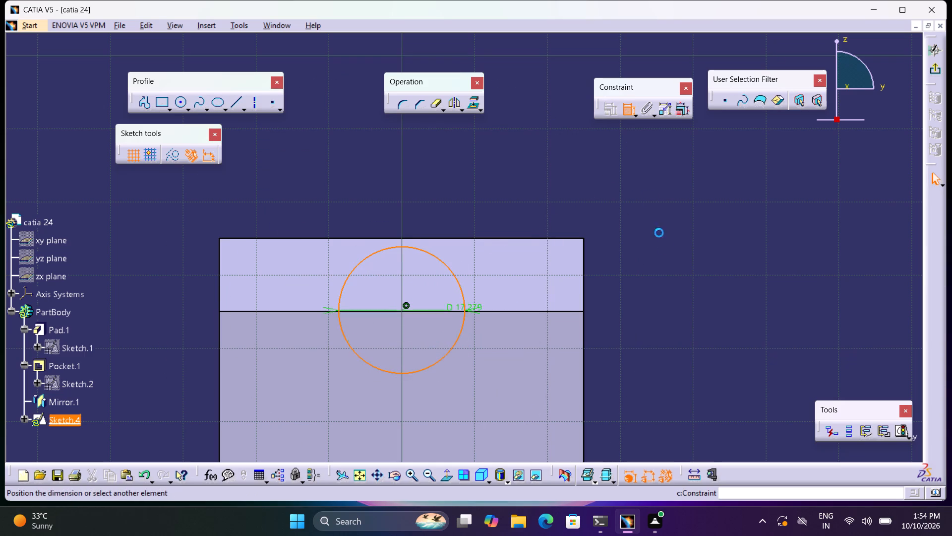
left_click(667, 251)
double_click(669, 245)
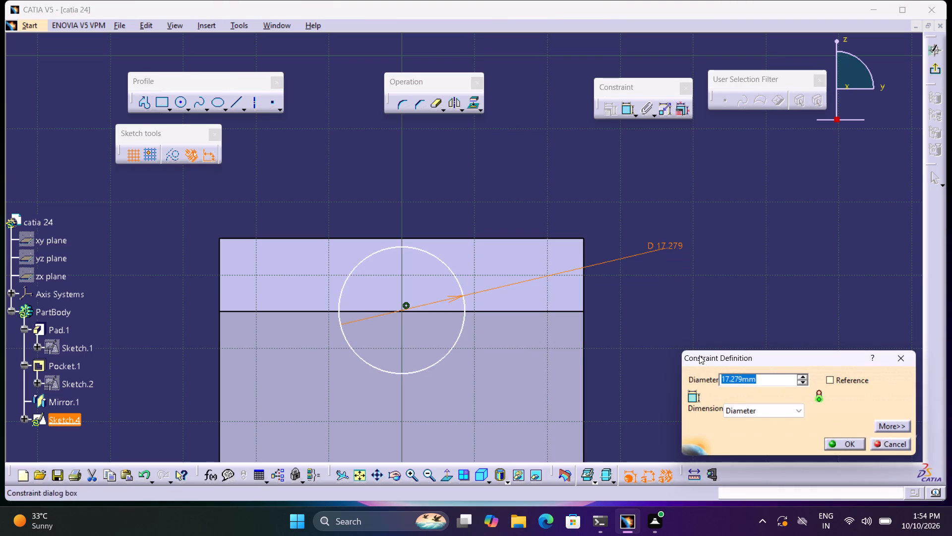
left_click(738, 408)
left_click(745, 424)
left_click_drag(747, 374, 632, 379)
type("17")
key("Return")
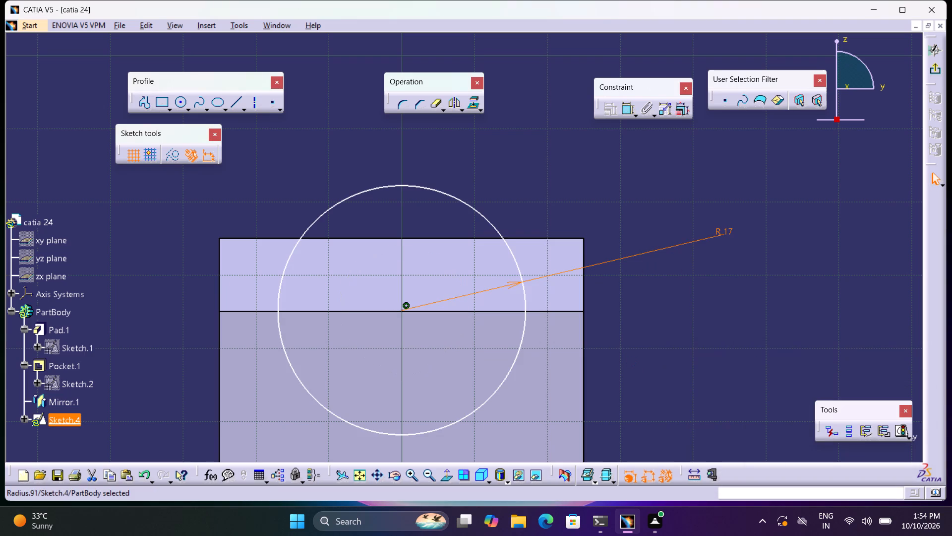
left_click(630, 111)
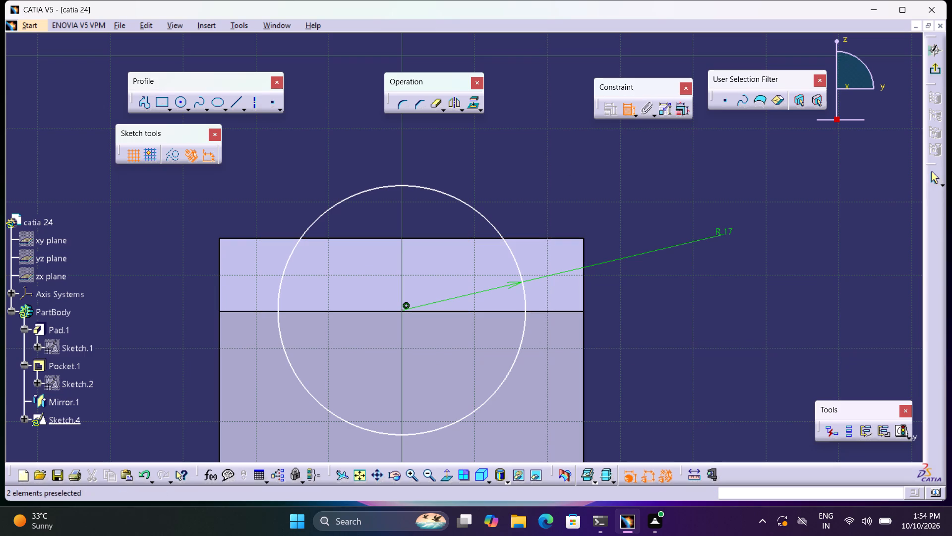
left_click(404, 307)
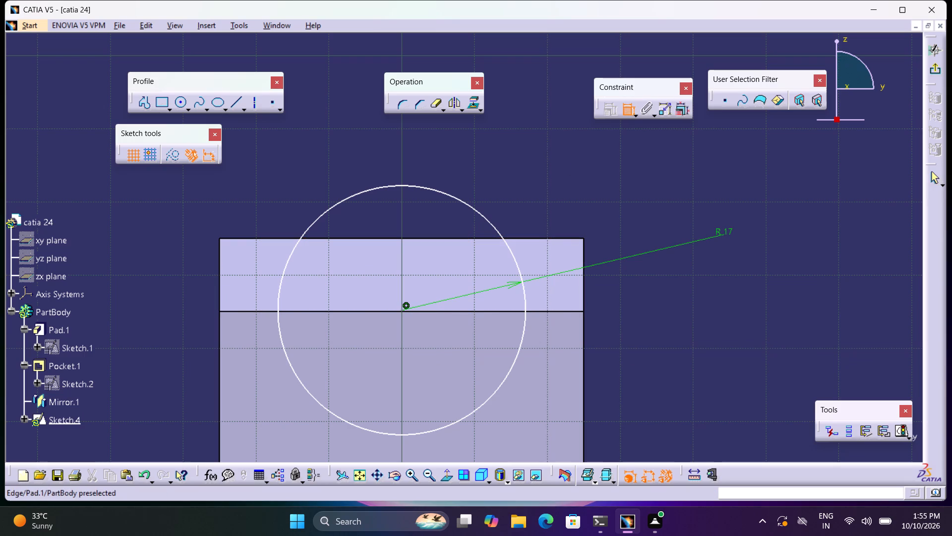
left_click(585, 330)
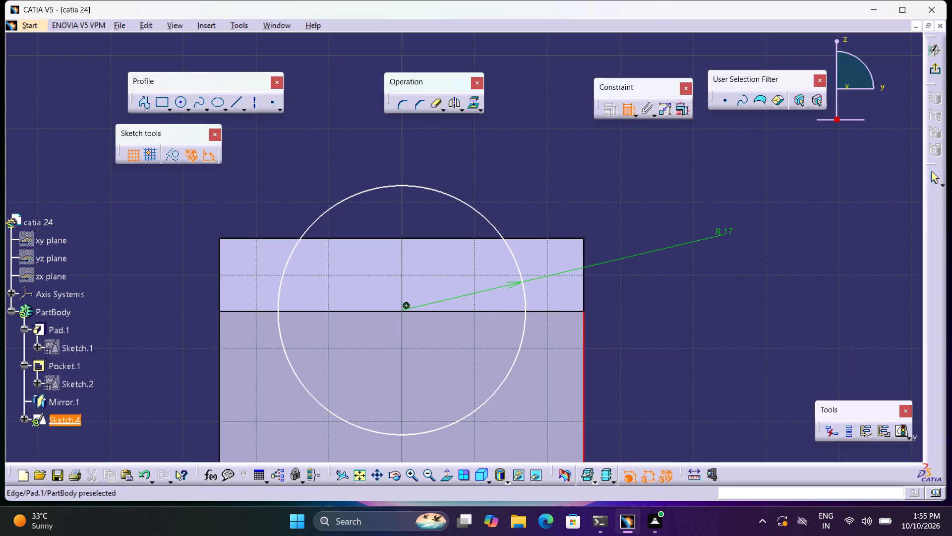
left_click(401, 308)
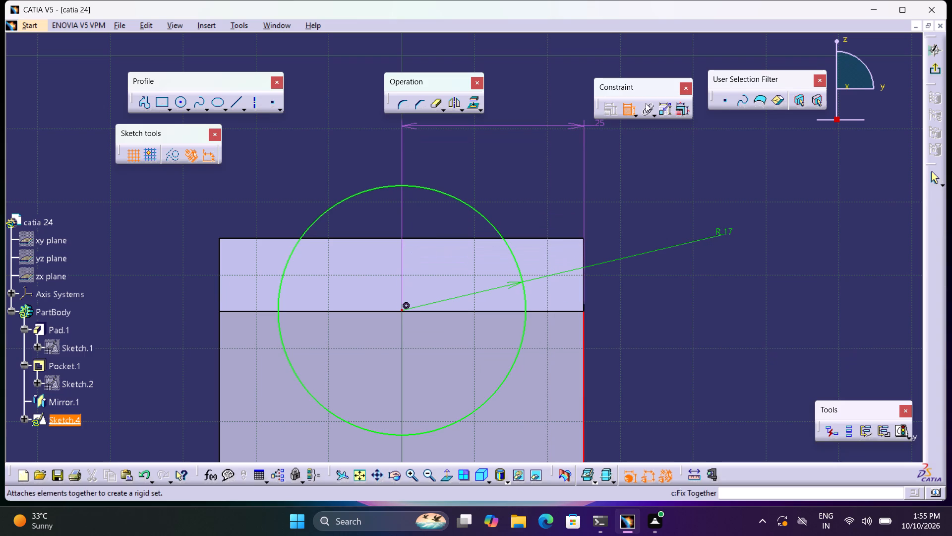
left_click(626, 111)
Dimension the circle's centre from the body's top edge and set the distance to 10 mm.
left_click(626, 111)
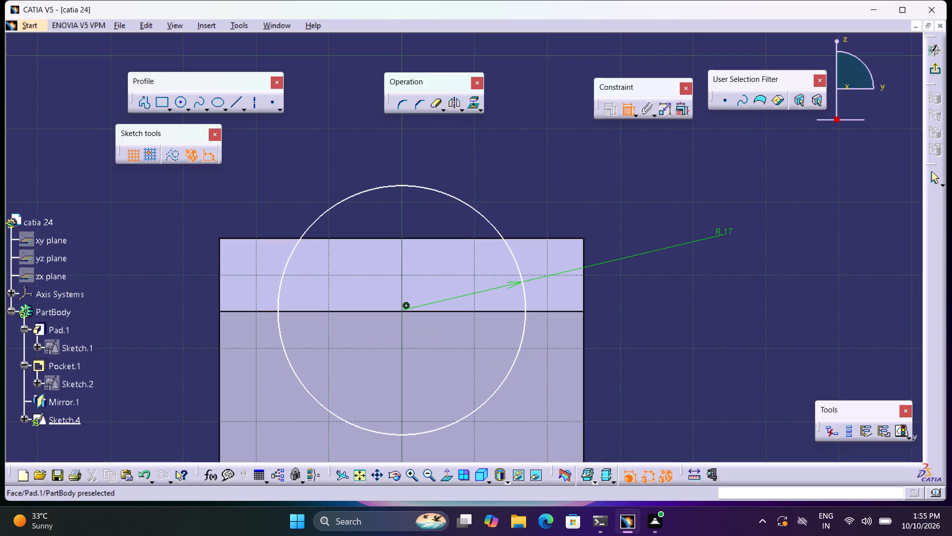
left_click(403, 309)
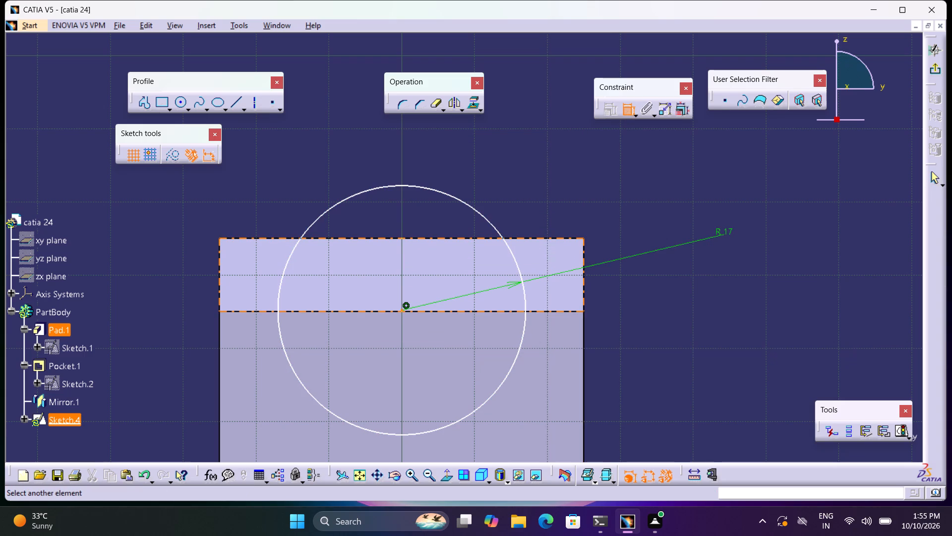
left_click(495, 238)
left_click(639, 290)
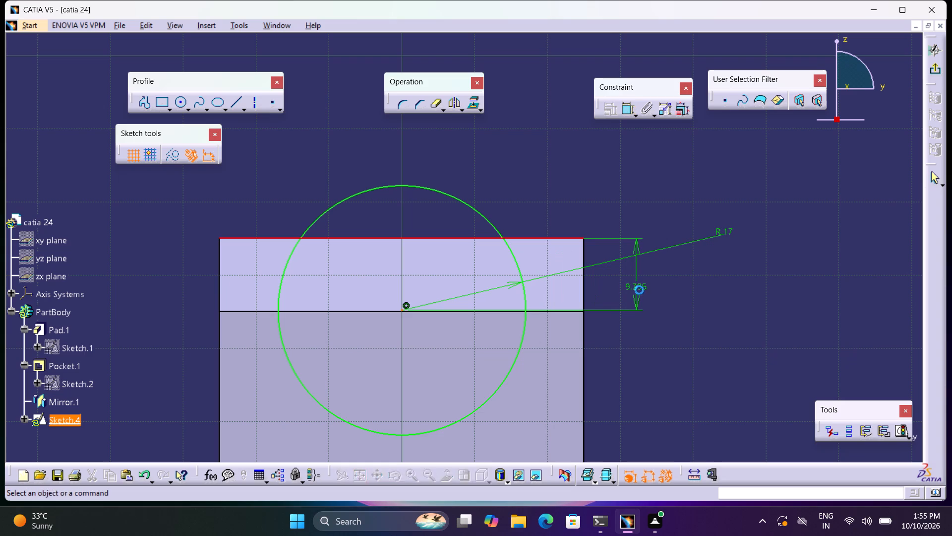
double_click(636, 283)
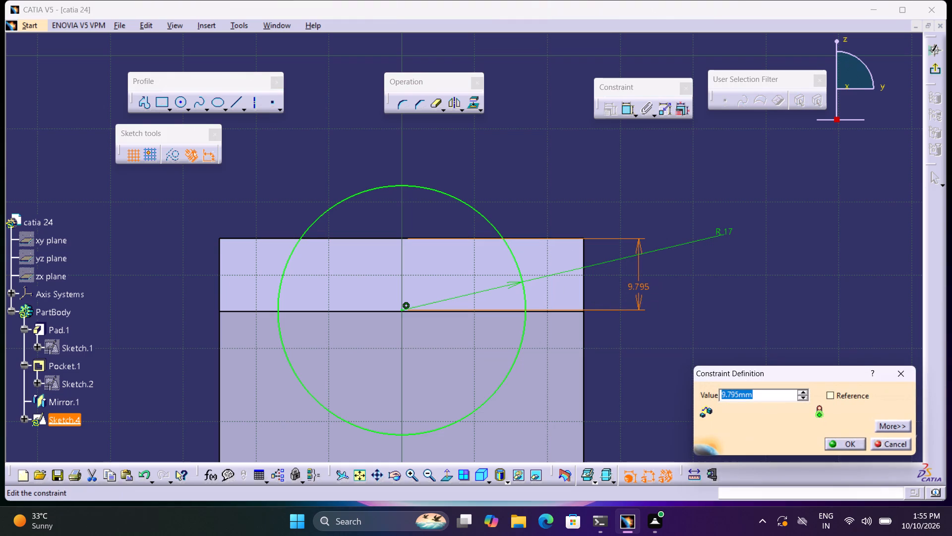
key("1")
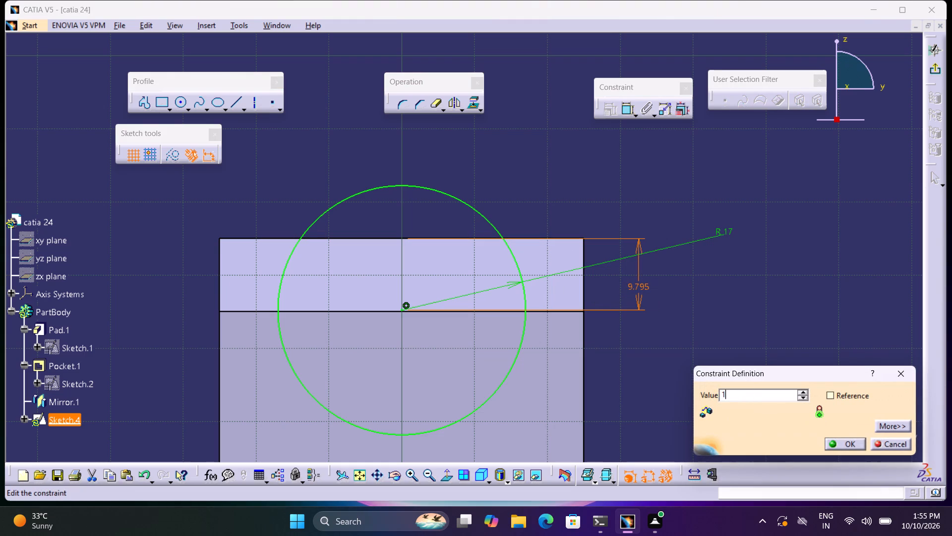
key("0")
key("Return")
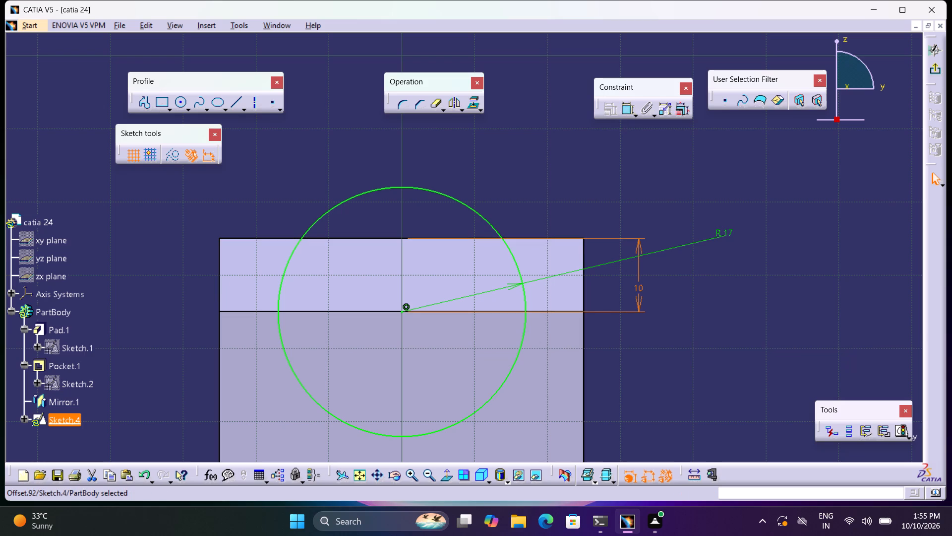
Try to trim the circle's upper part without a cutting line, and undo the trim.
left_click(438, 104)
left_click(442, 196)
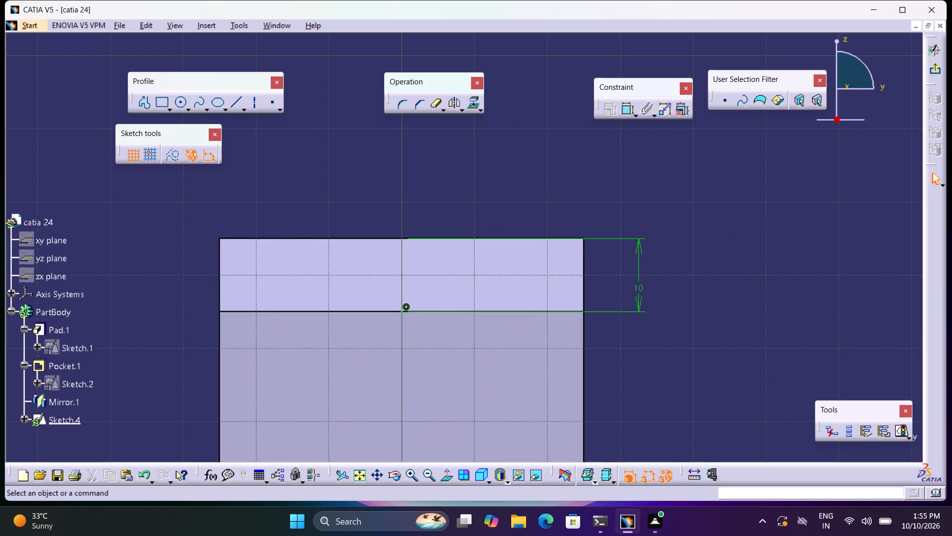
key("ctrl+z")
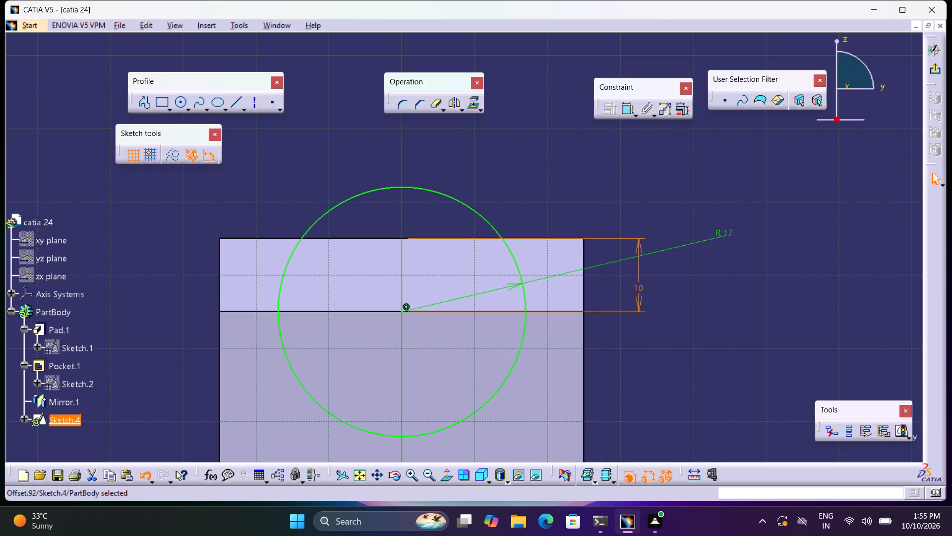
Draw a horizontal line about 78 mm long centred on the circle's centre and trim away the circle's upper half.
left_click(232, 107)
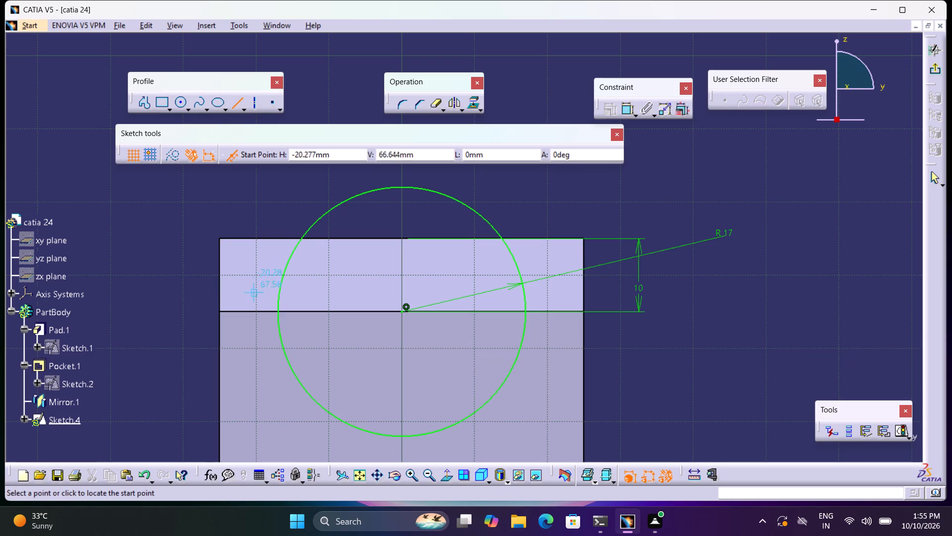
left_click(402, 312)
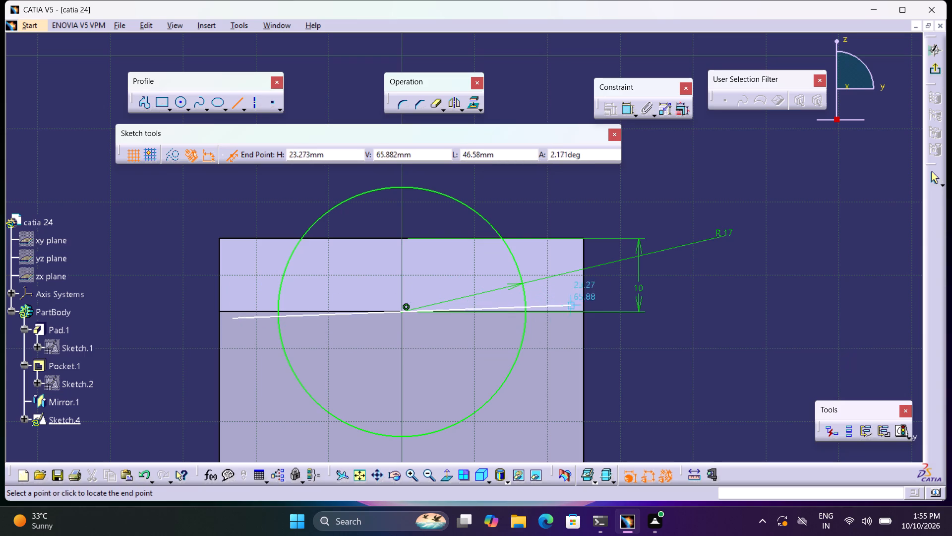
left_click(687, 311)
left_click(434, 111)
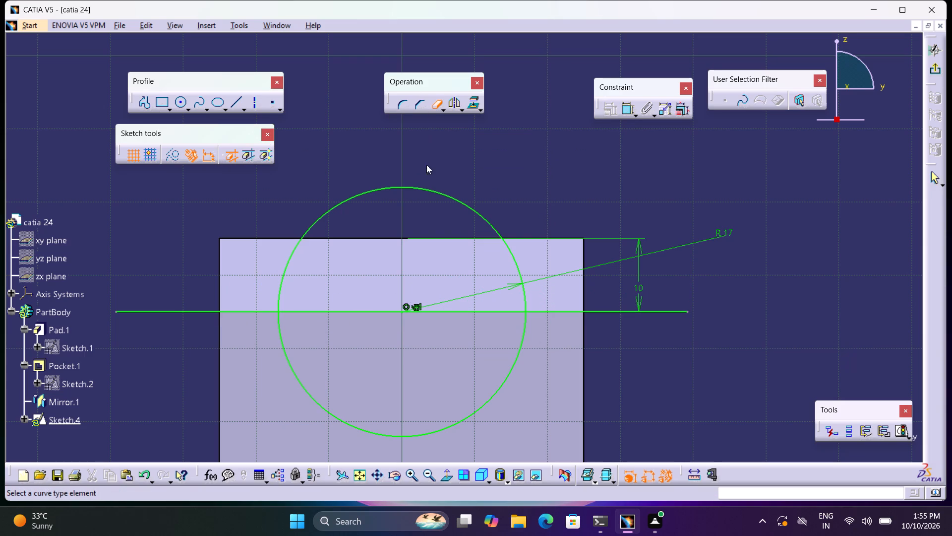
left_click(430, 192)
double_click(507, 175)
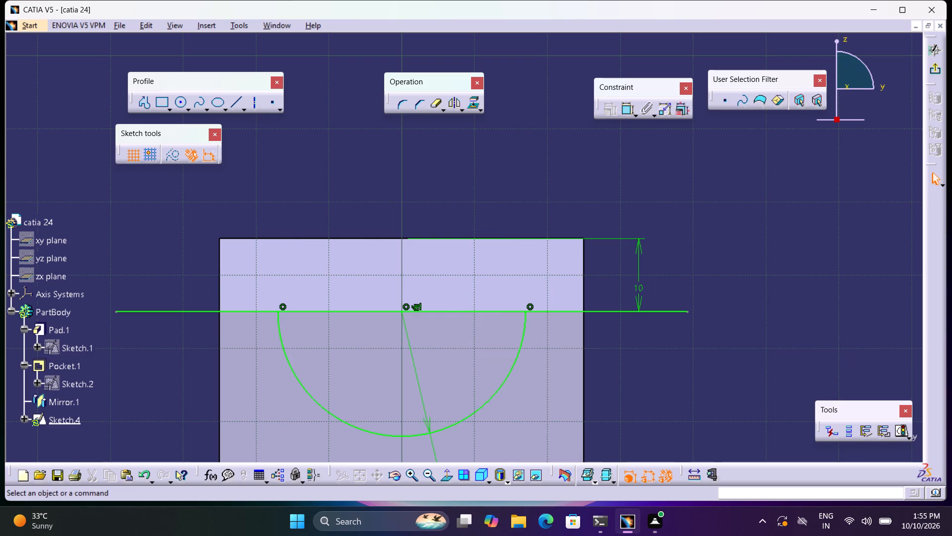
Delete the horizontal line through the semicircle's centre and exit the sketch.
left_click(588, 311)
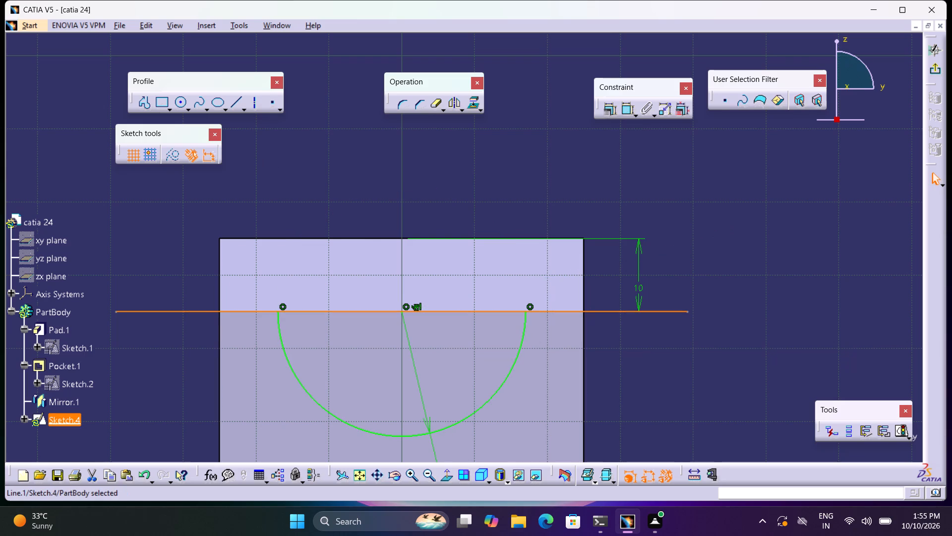
key("Delete")
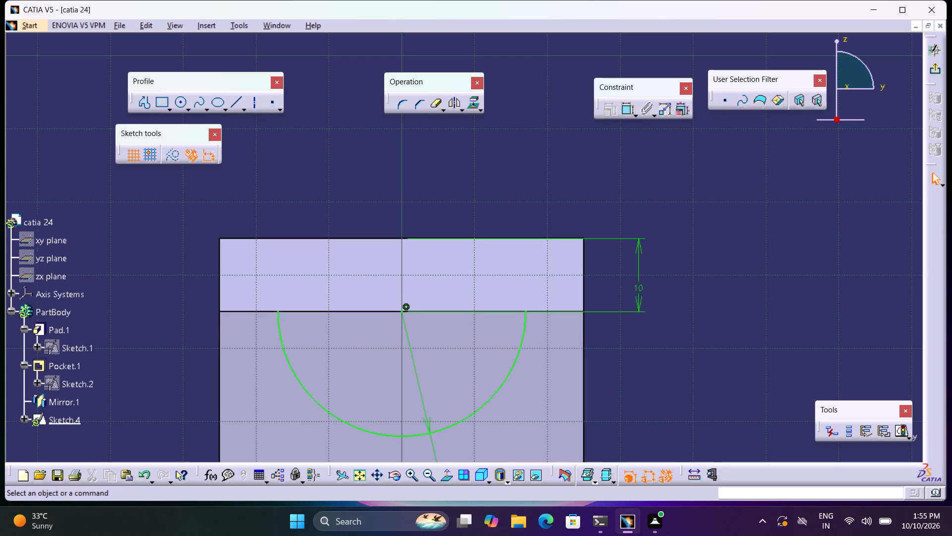
left_click(938, 72)
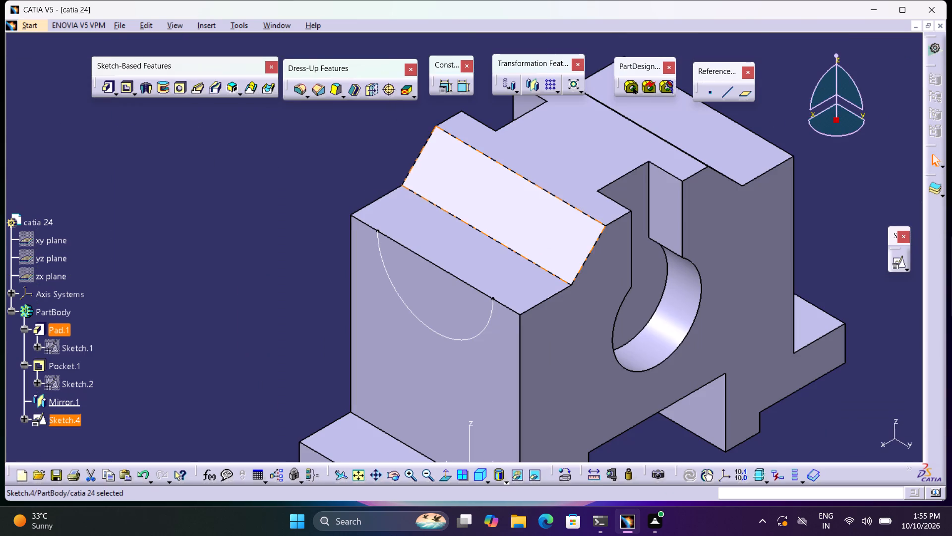
Cut the semicircular profile into the end face as a 10 mm deep pocket.
left_click(125, 84)
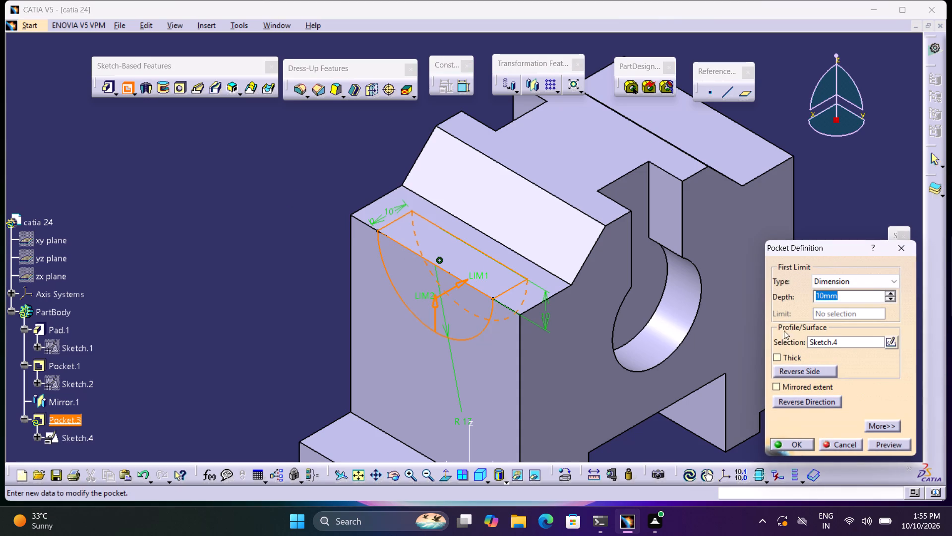
left_click(788, 444)
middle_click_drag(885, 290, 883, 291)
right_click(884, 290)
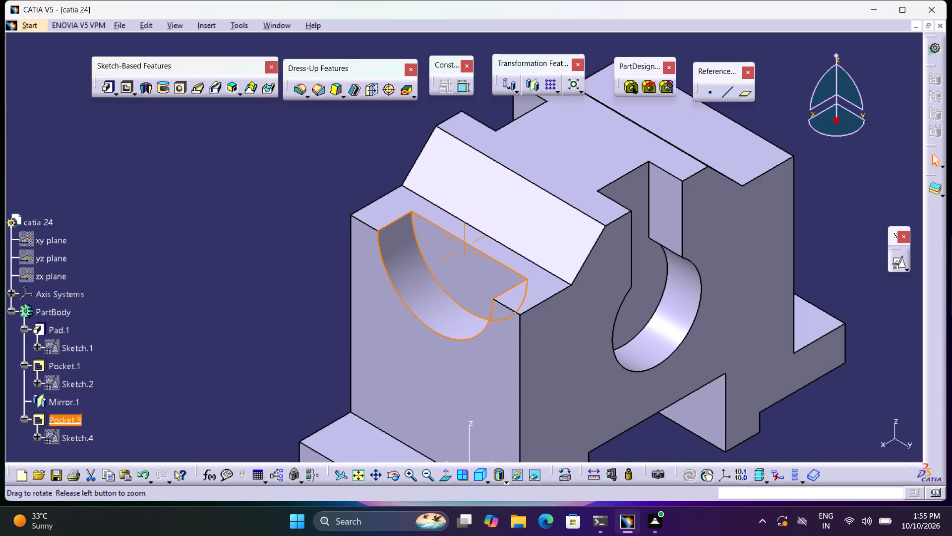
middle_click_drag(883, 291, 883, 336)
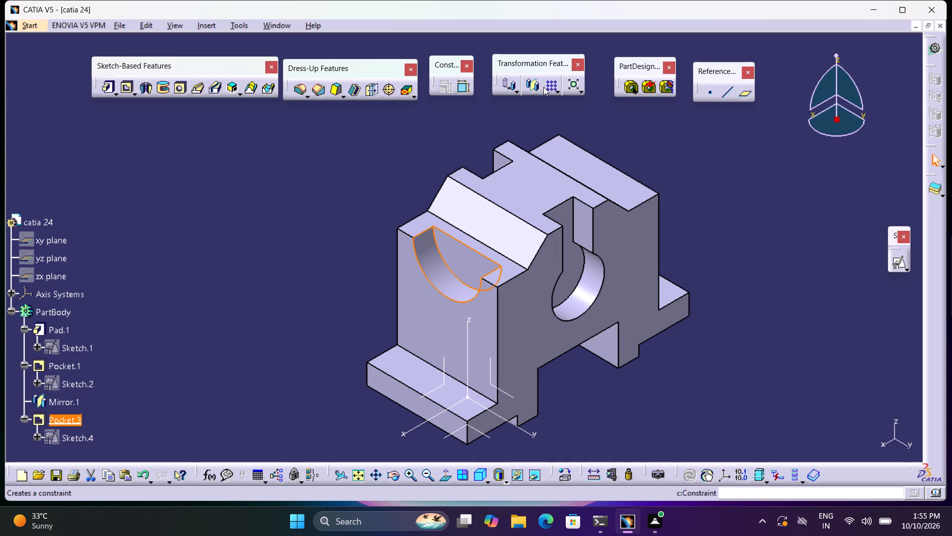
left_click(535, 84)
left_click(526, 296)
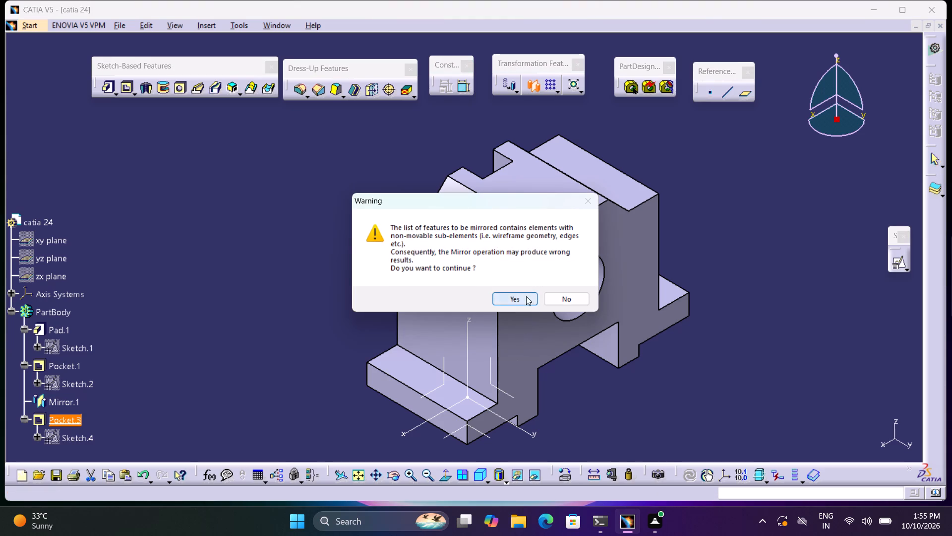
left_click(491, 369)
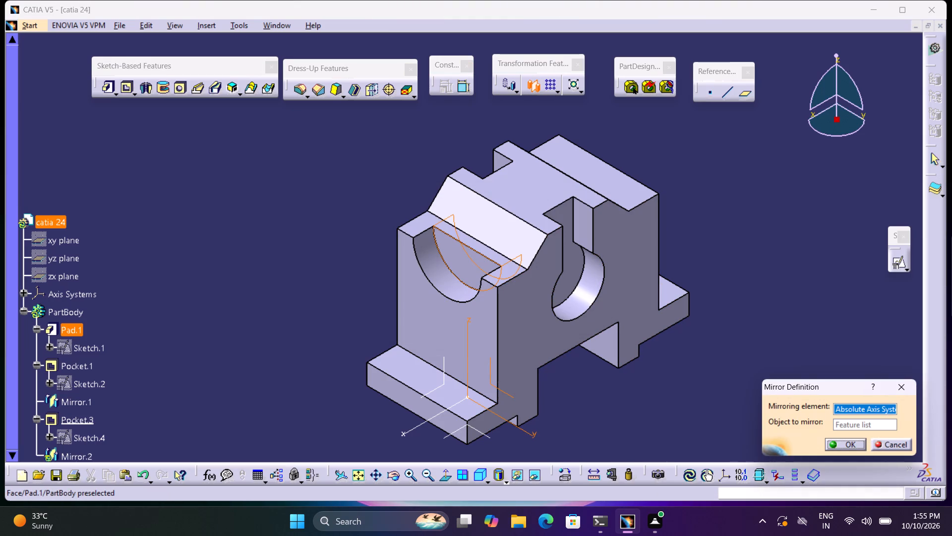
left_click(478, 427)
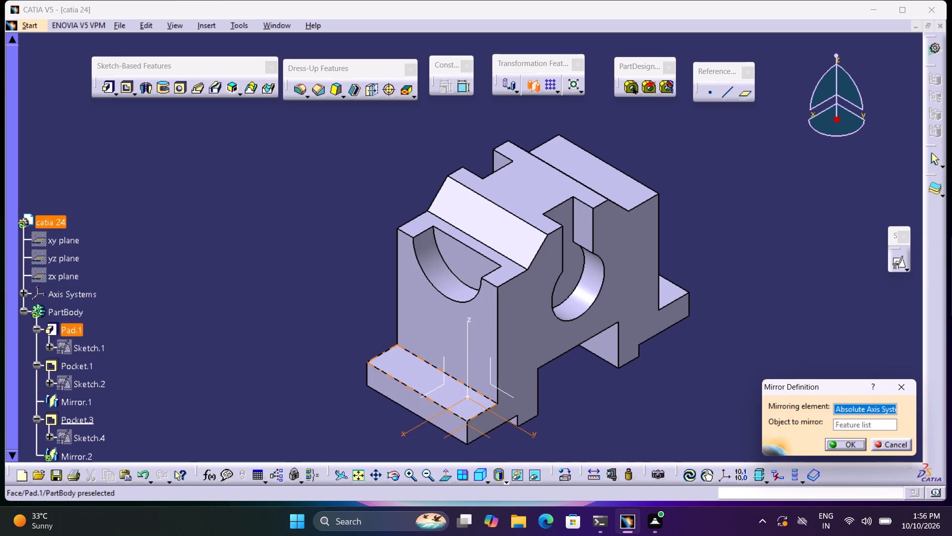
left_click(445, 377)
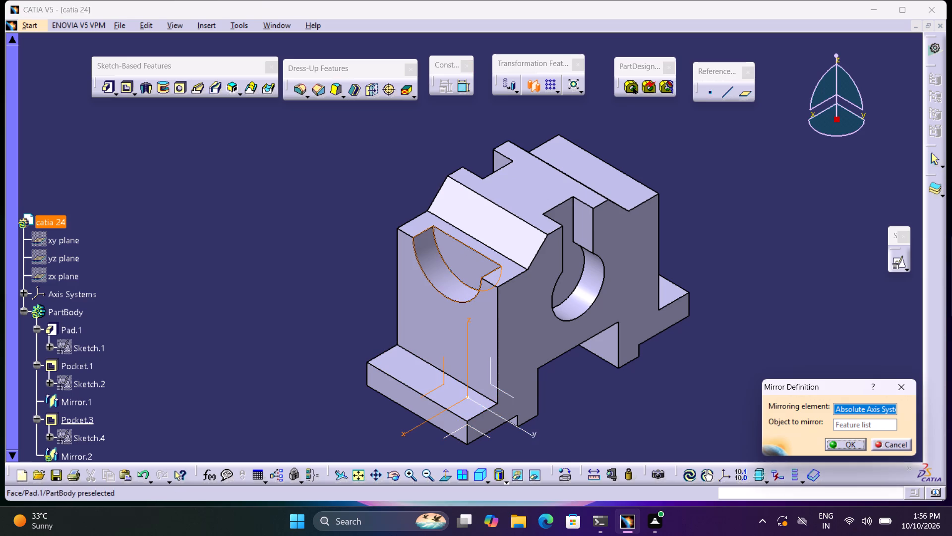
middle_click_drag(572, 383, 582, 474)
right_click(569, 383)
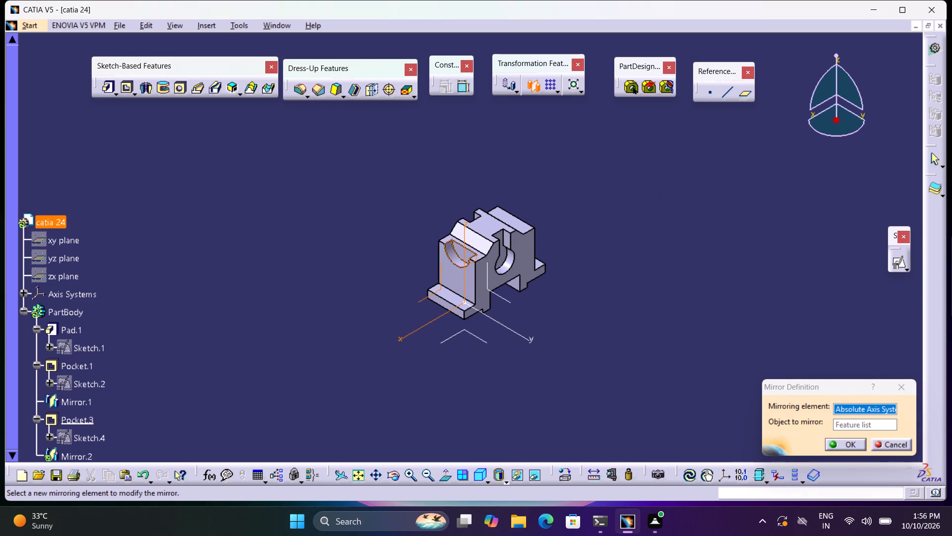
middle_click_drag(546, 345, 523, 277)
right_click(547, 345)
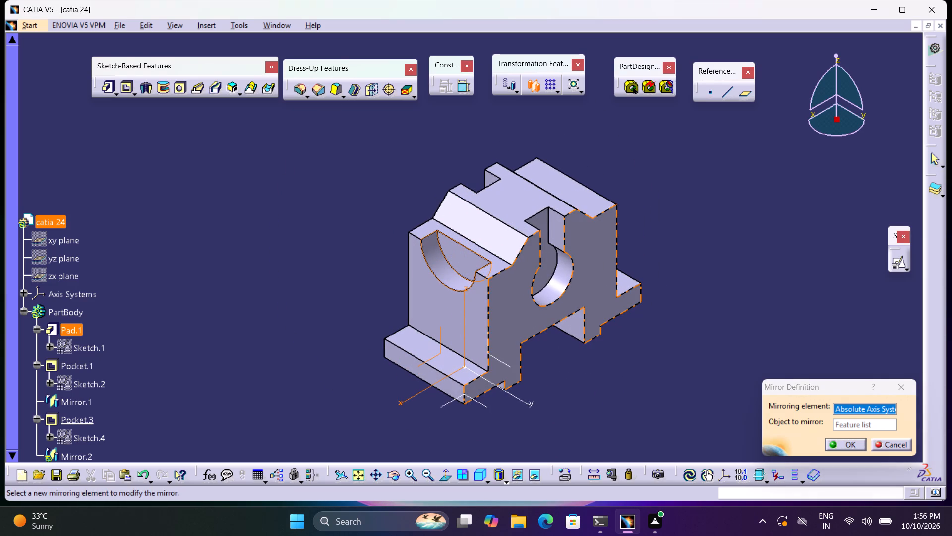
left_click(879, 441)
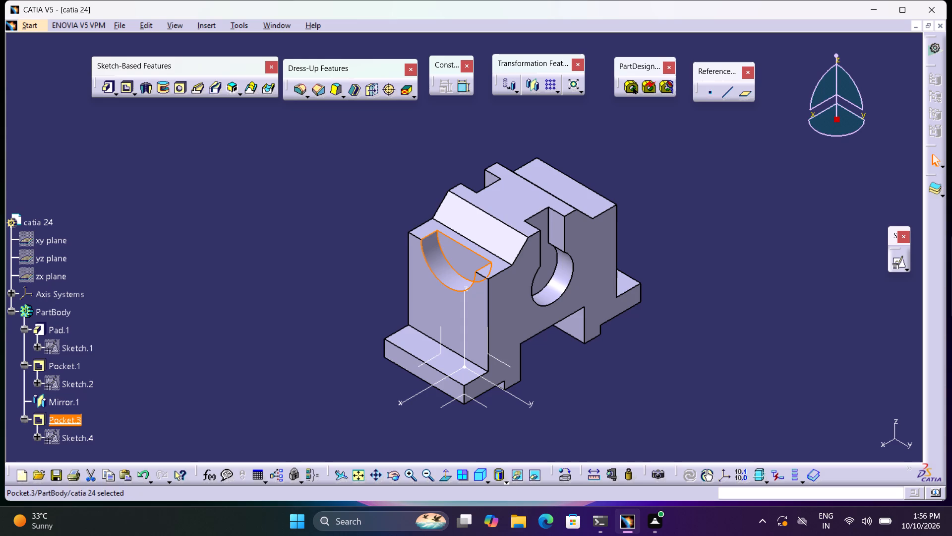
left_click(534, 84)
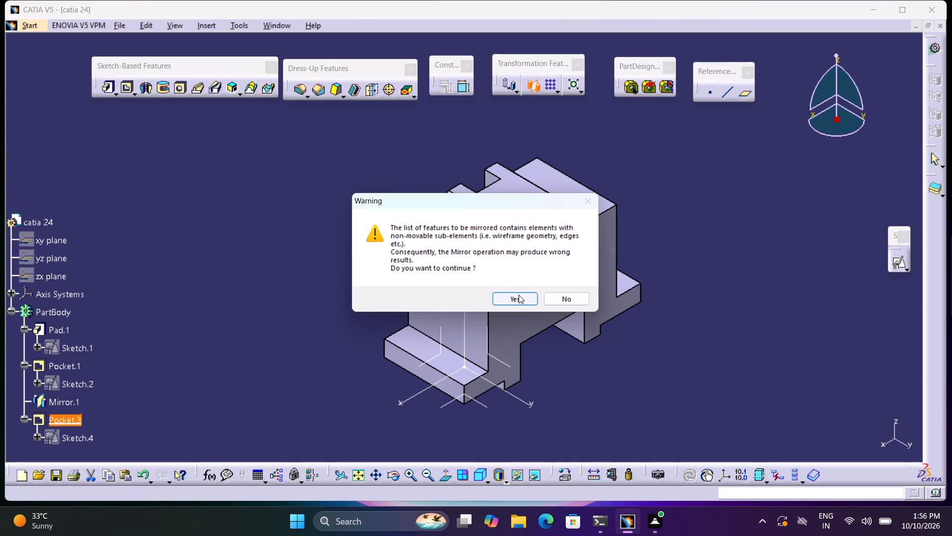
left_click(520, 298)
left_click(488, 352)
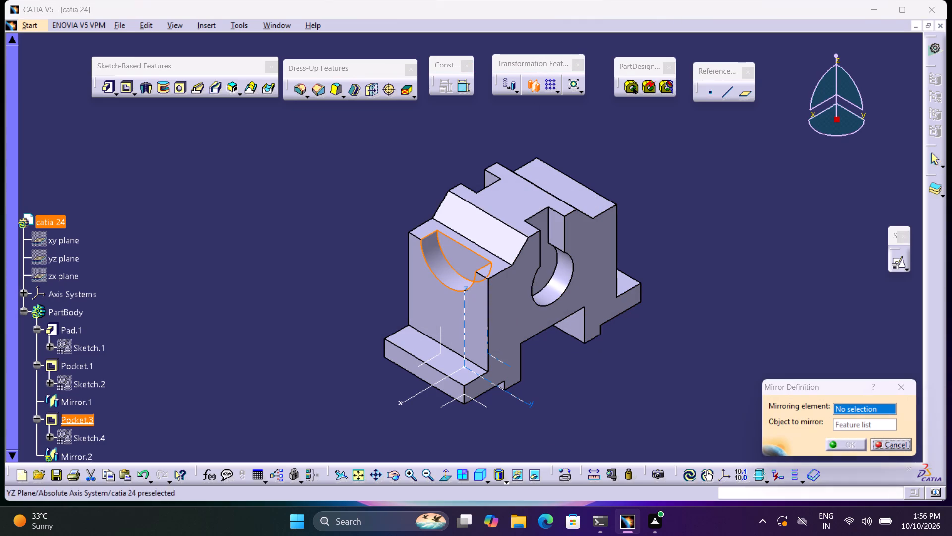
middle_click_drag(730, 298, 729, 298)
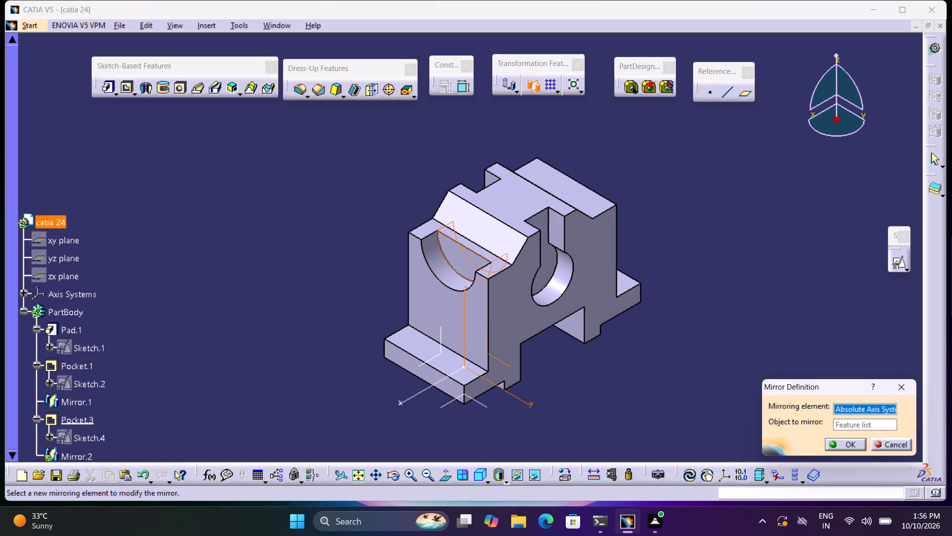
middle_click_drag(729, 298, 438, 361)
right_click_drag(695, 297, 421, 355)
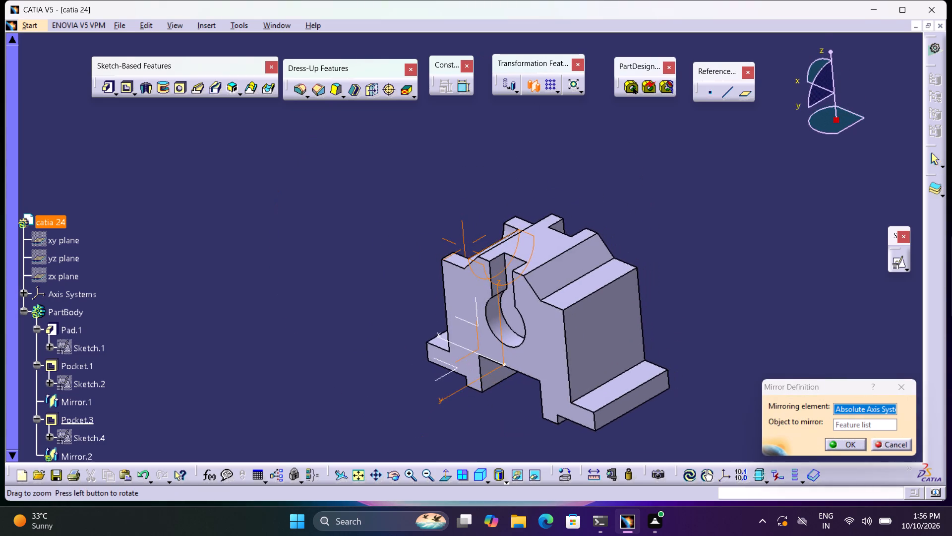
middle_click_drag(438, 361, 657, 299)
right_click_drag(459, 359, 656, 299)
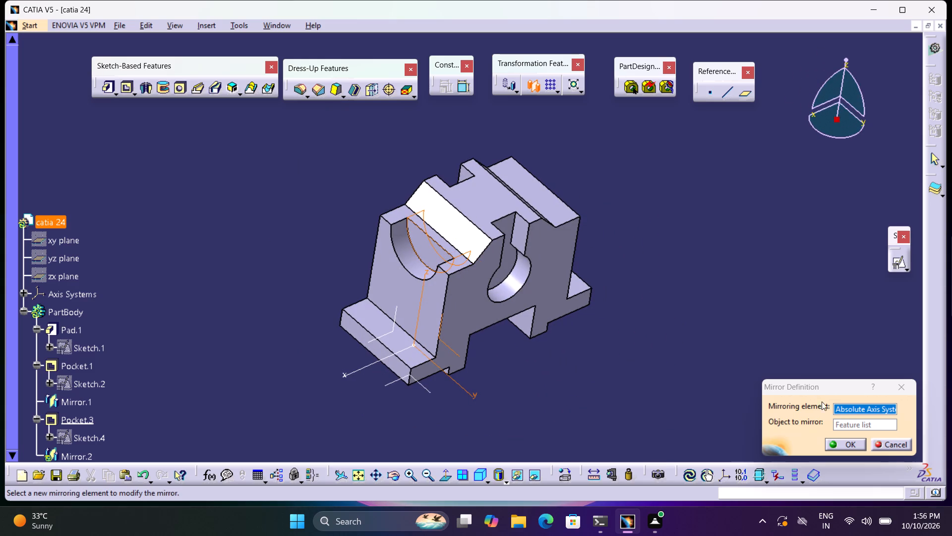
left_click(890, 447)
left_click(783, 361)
Start a positioned sketch on the body's opposite upright end face, above the base flange.
middle_click_drag(712, 224, 706, 224)
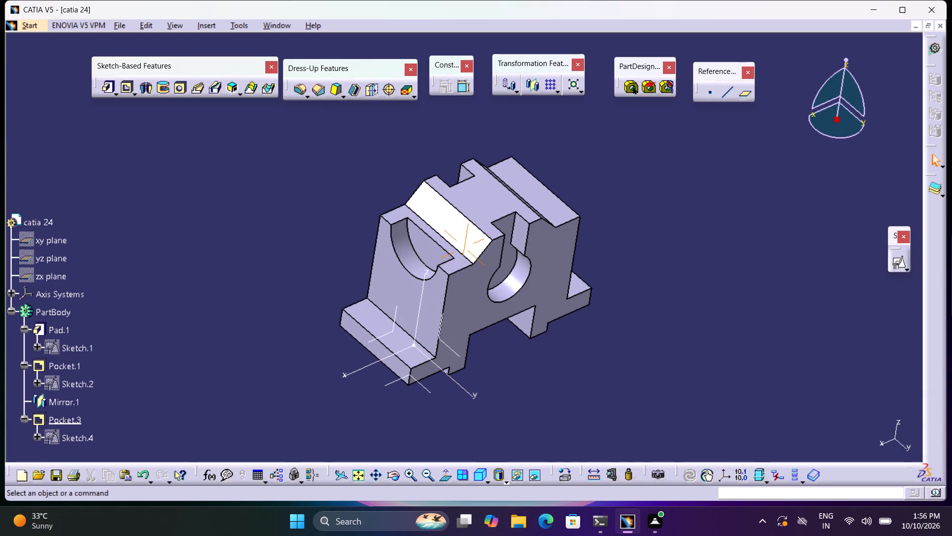
middle_click_drag(706, 224, 477, 250)
right_click_drag(677, 225, 475, 246)
left_click(896, 258)
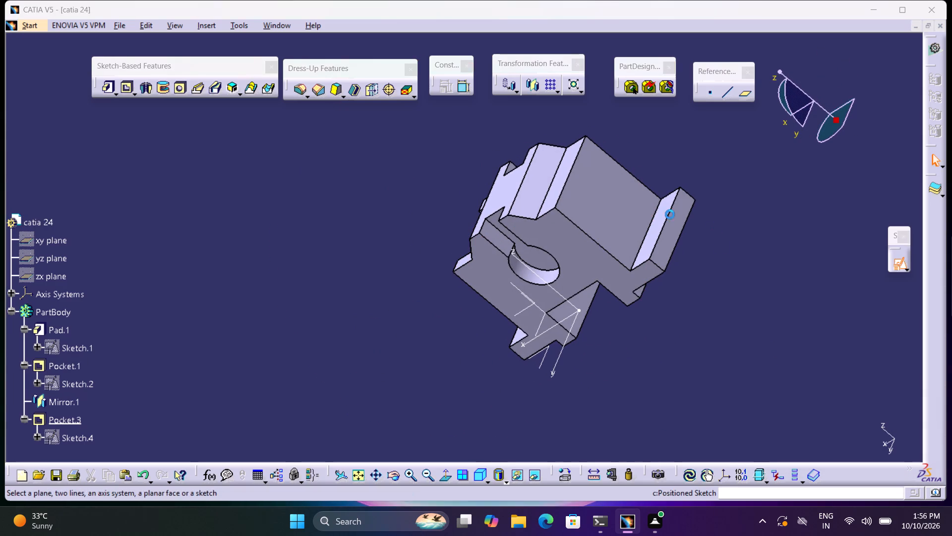
left_click(618, 192)
left_click(850, 438)
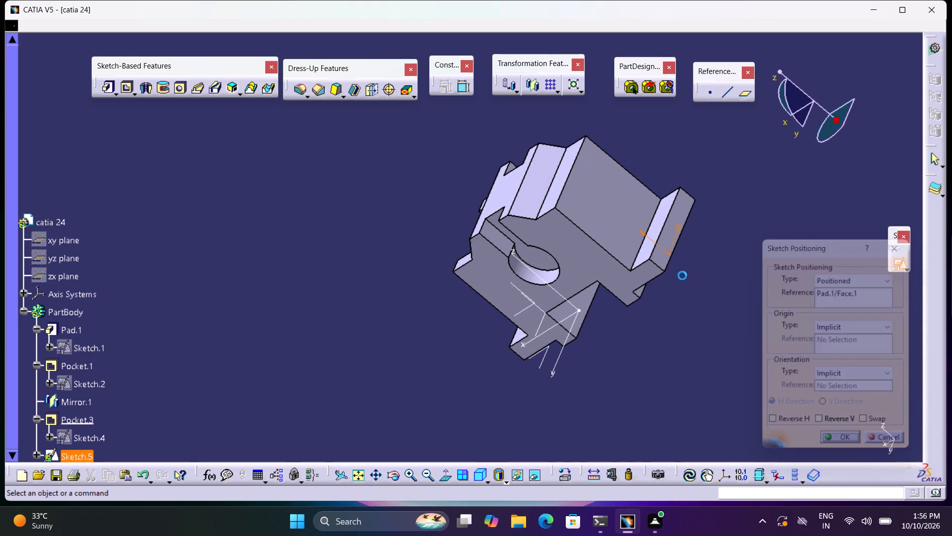
Draw a circle of about 17 mm radius centred on the vertical axis, about 10 mm below the top edge.
middle_click_drag(764, 303, 518, 294)
right_click(518, 294)
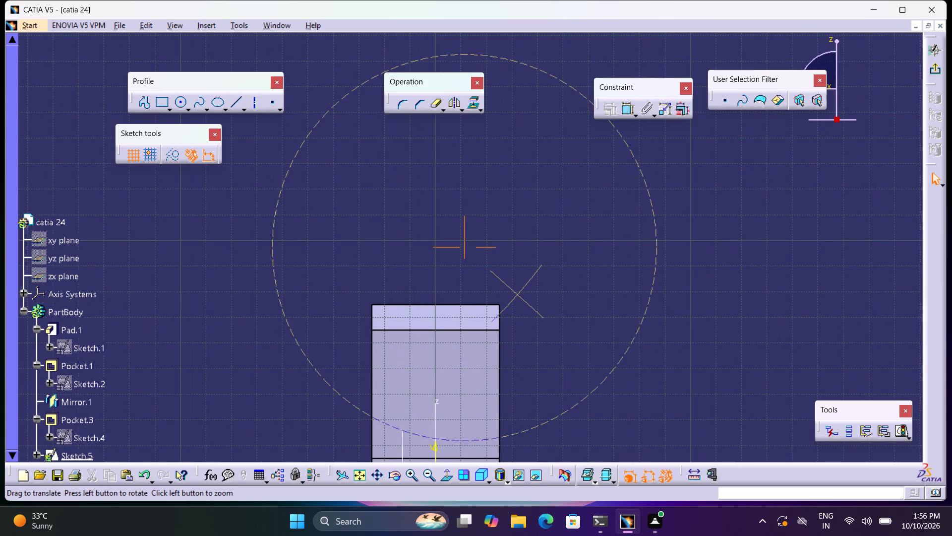
middle_click_drag(518, 294, 494, 192)
middle_click_drag(520, 274, 521, 89)
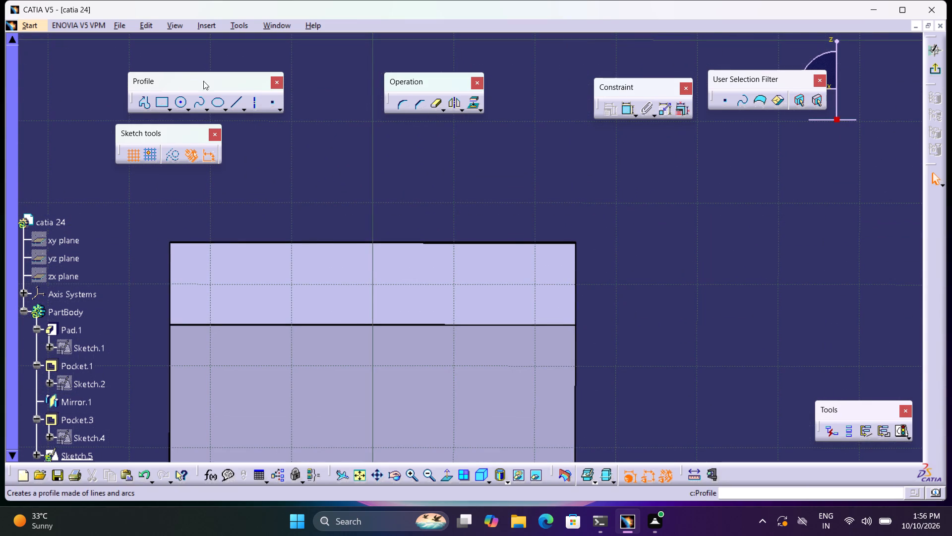
left_click(178, 101)
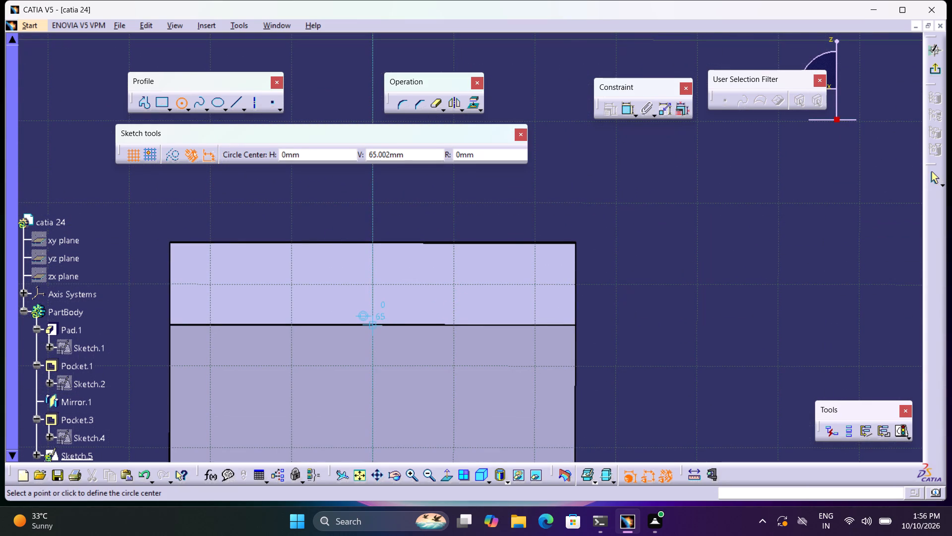
left_click(371, 325)
left_click(513, 322)
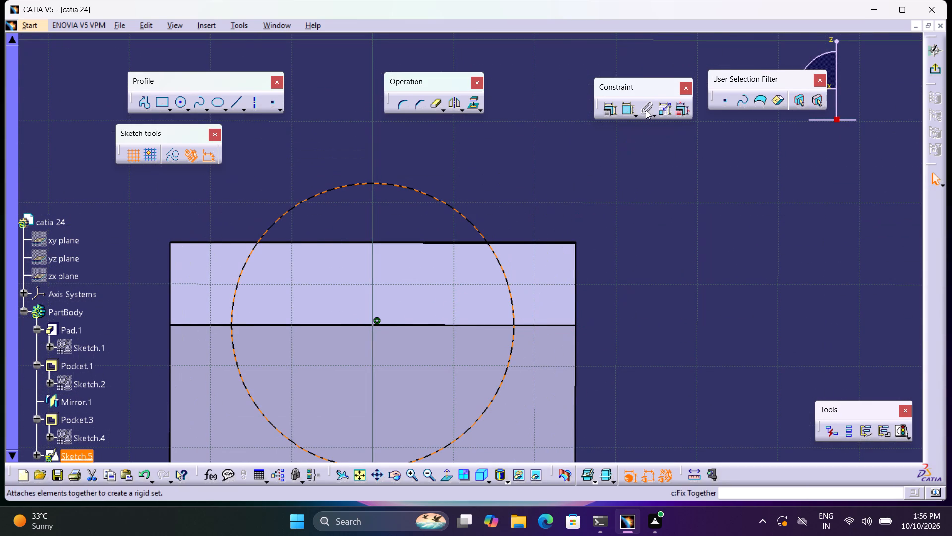
Dimension the circle's radius and set it to 17 mm.
left_click(625, 105)
left_click(724, 299)
double_click(723, 292)
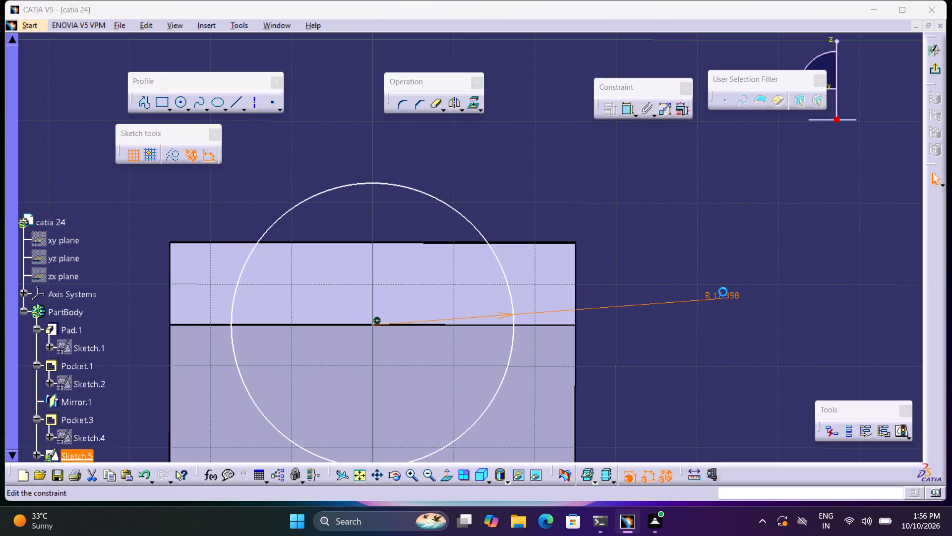
key("1")
key("7")
key("Return")
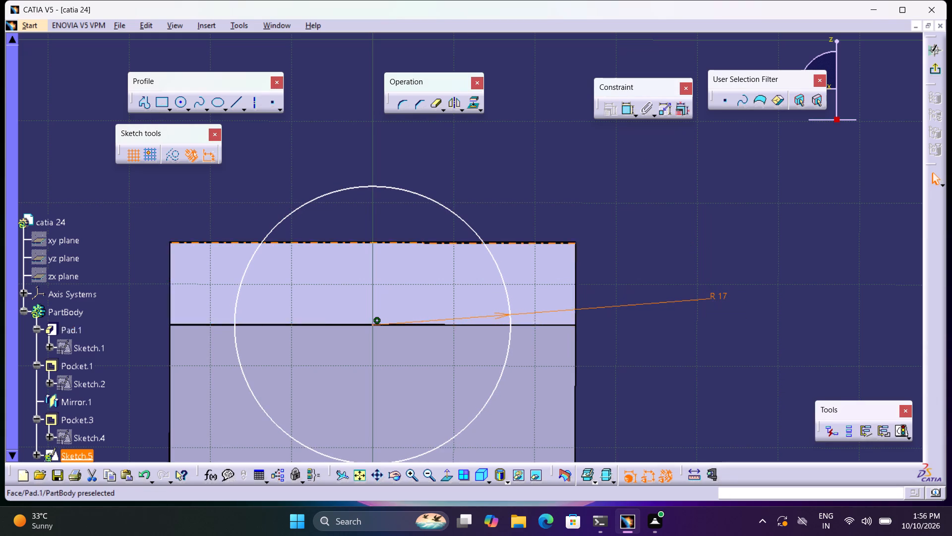
Trim away the circle's upper half along a temporary horizontal line through its centre, and delete that line.
left_click(230, 105)
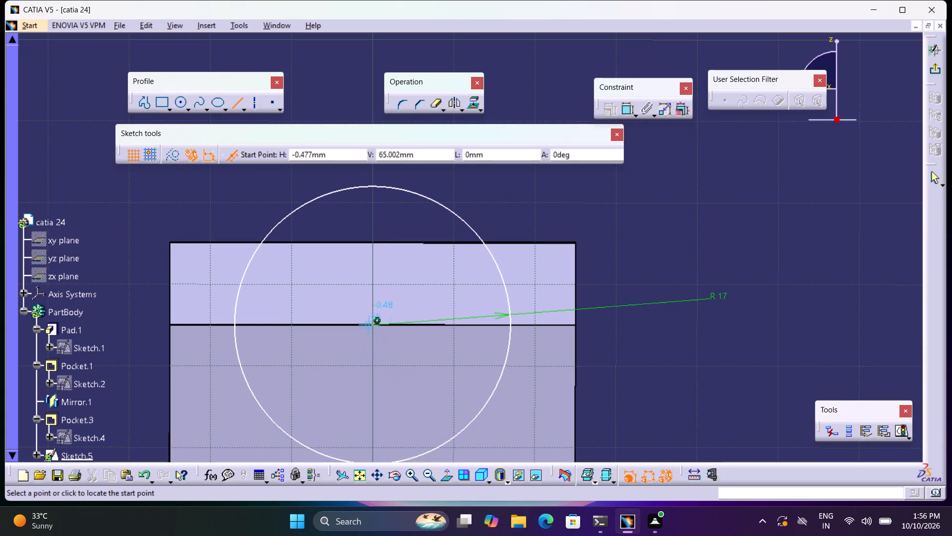
left_click(373, 324)
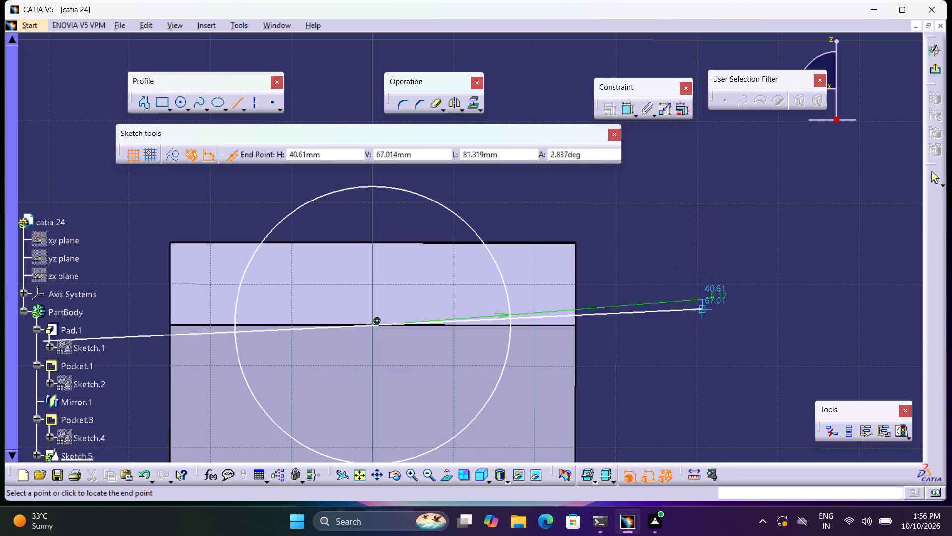
left_click(705, 328)
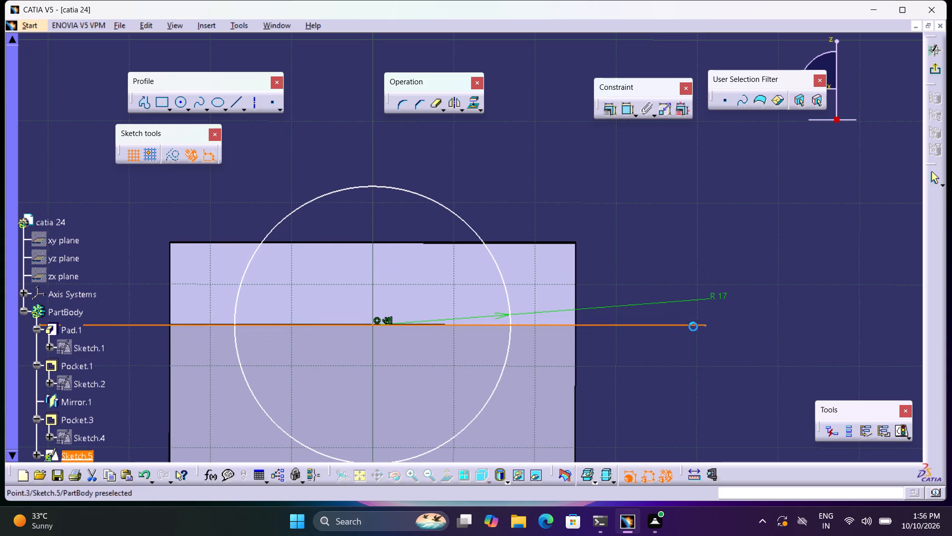
left_click(431, 107)
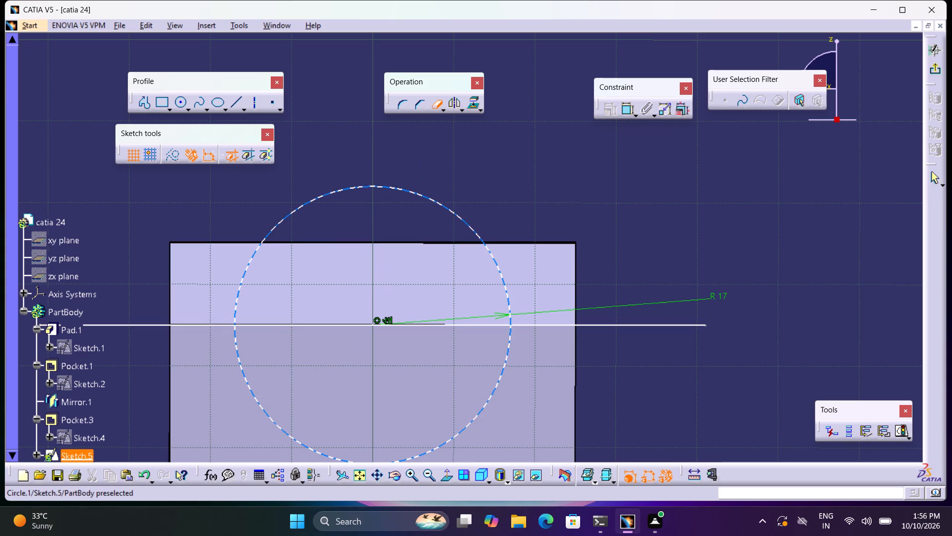
left_click(418, 193)
left_click(269, 151)
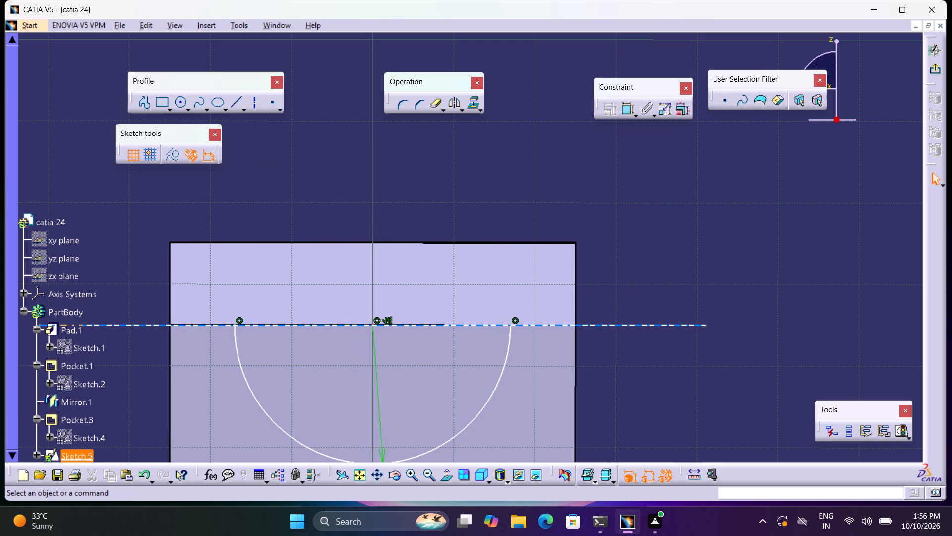
left_click(159, 324)
key("Delete")
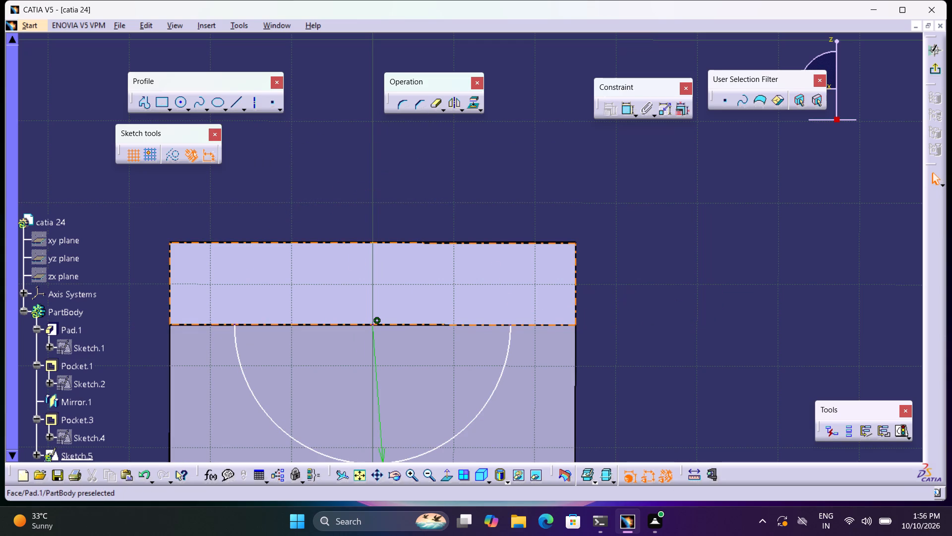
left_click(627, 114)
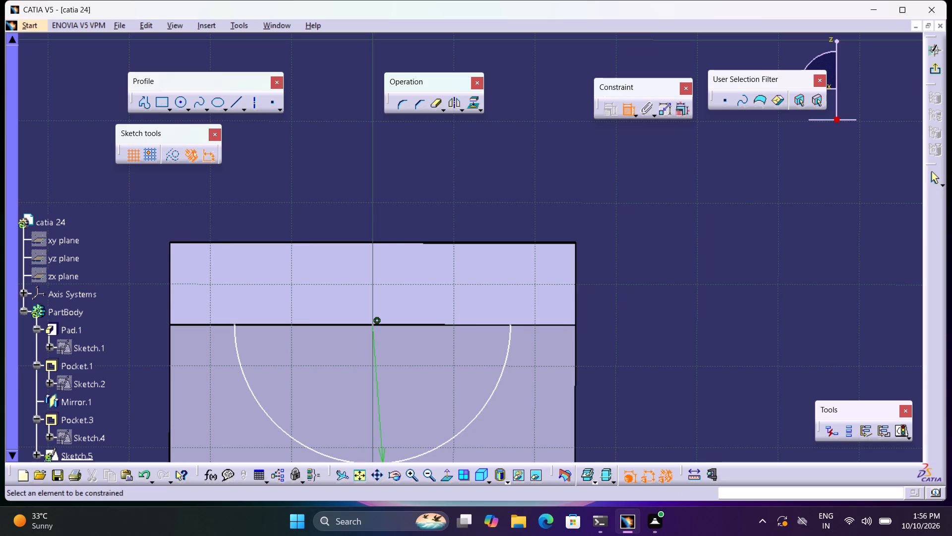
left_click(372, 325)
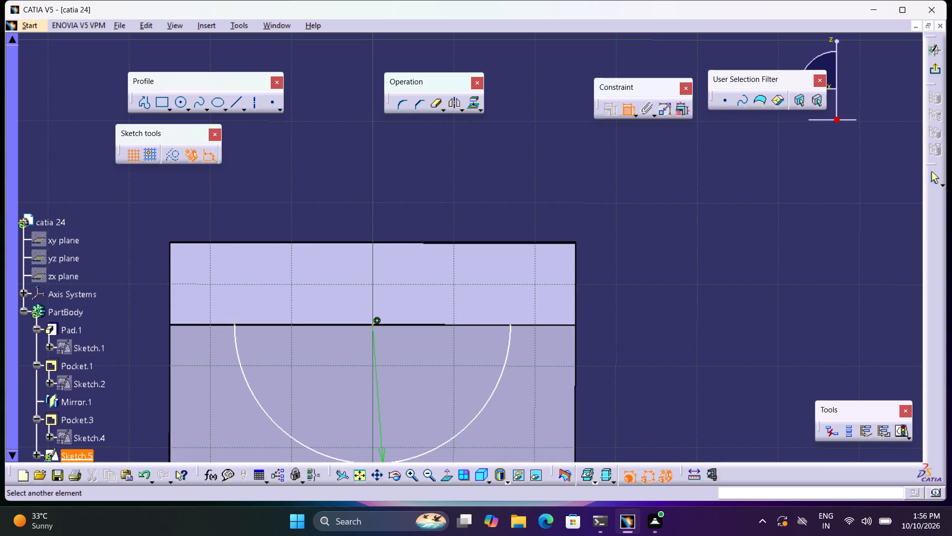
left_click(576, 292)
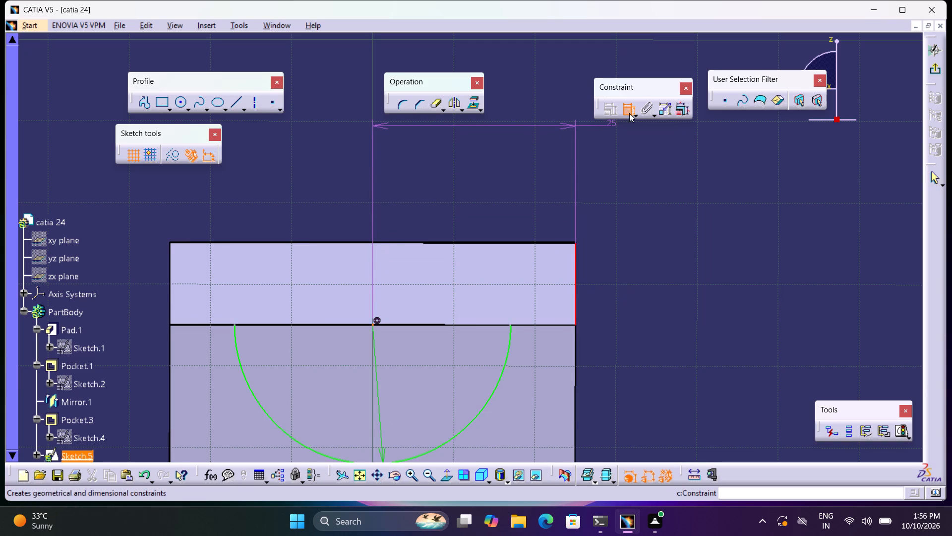
Dimension the distance from the arc's centre to the body's top edge and set it to 10 mm.
double_click(629, 113)
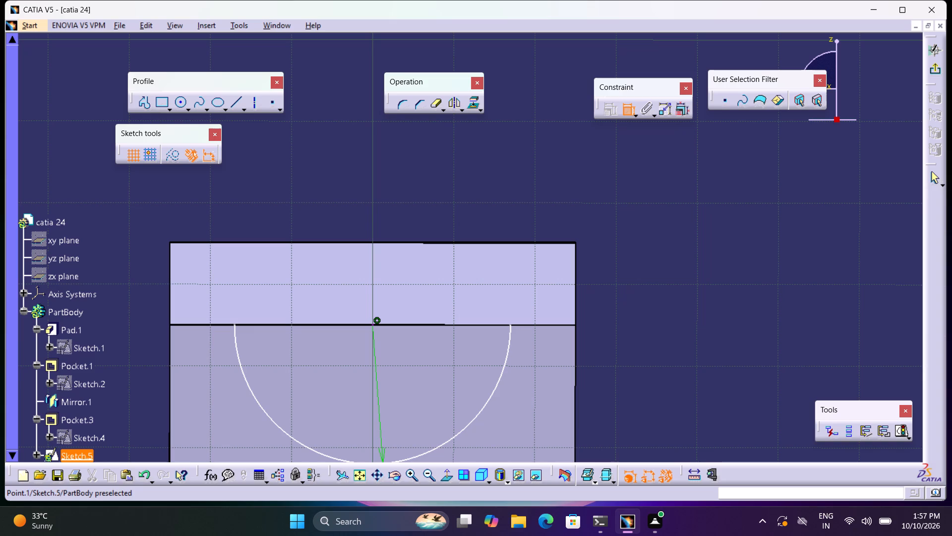
left_click(372, 323)
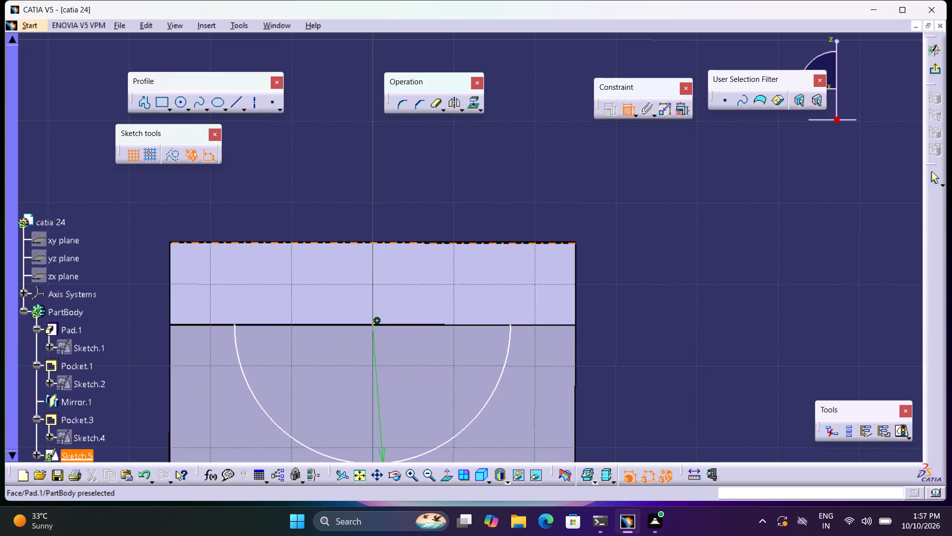
left_click(438, 242)
left_click(627, 318)
double_click(627, 315)
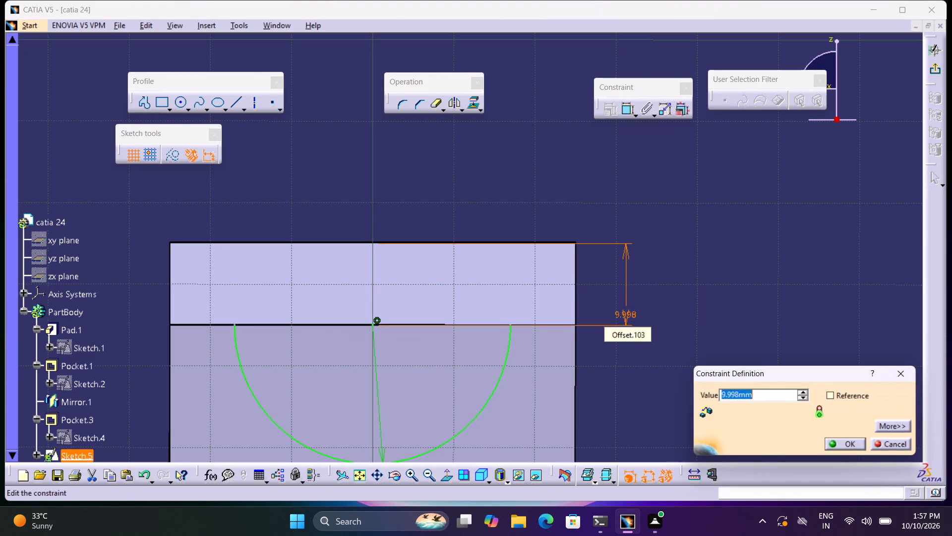
key("1")
key("0")
key("Return")
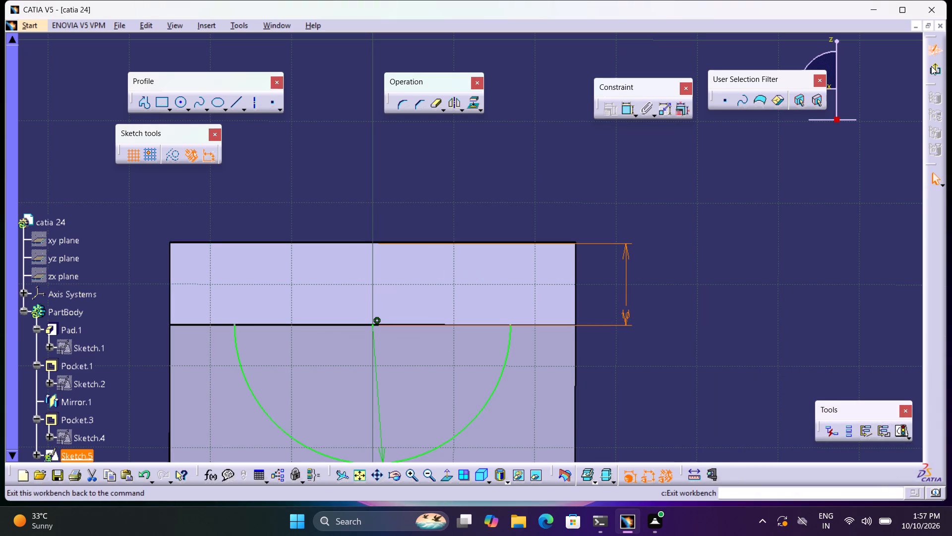
Finish the sketch and cut the semicircular profile into the end face as a 10 mm deep pocket.
left_click(932, 67)
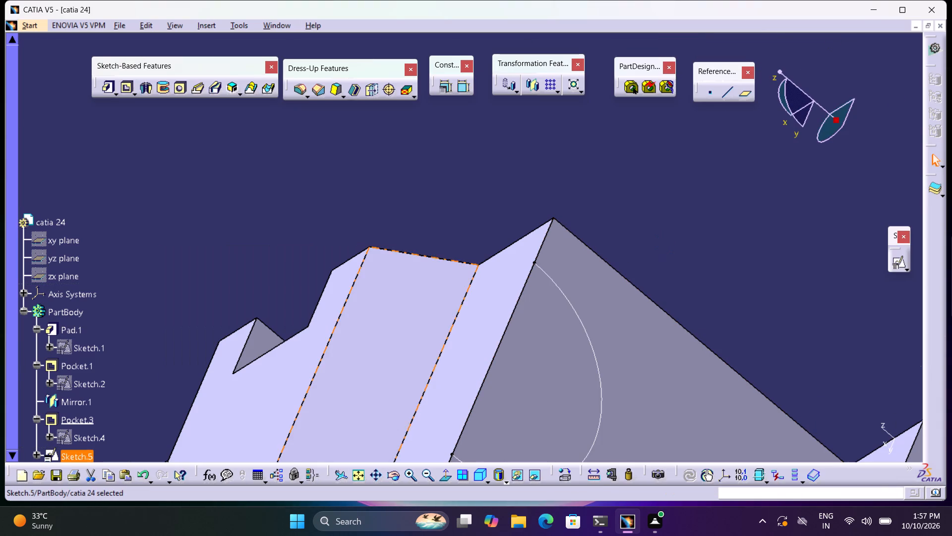
left_click(130, 84)
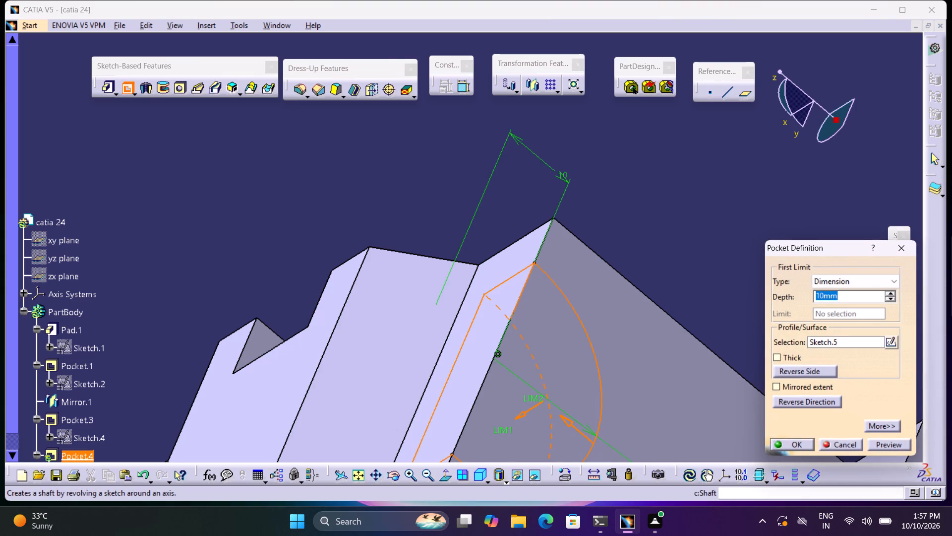
left_click(784, 445)
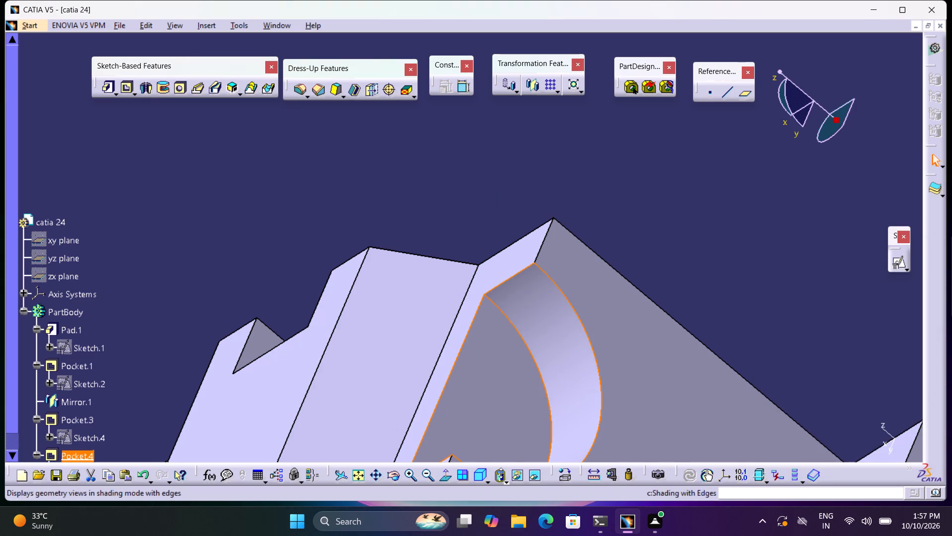
Start a positioned sketch on the front base flange's top face, with its axes swapped and V reversed.
left_click(483, 479)
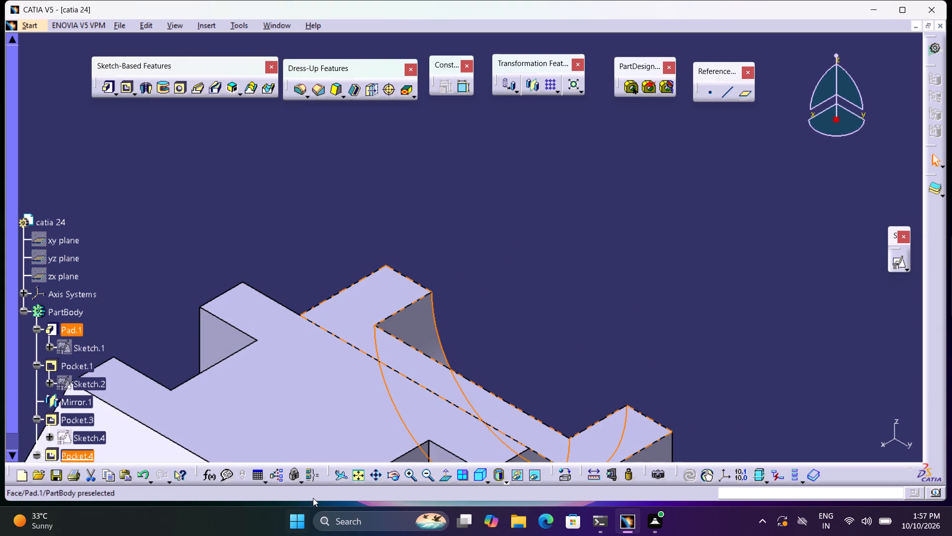
left_click(360, 478)
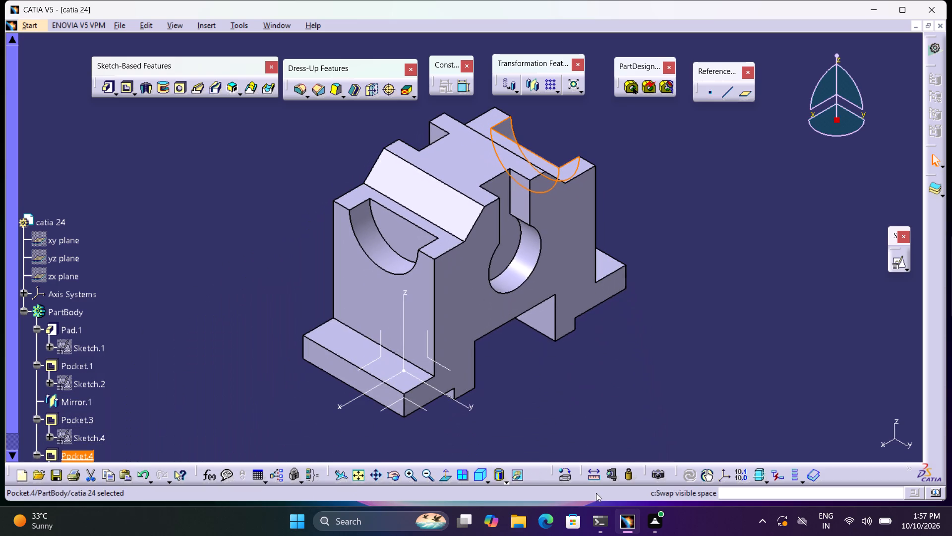
double_click(601, 387)
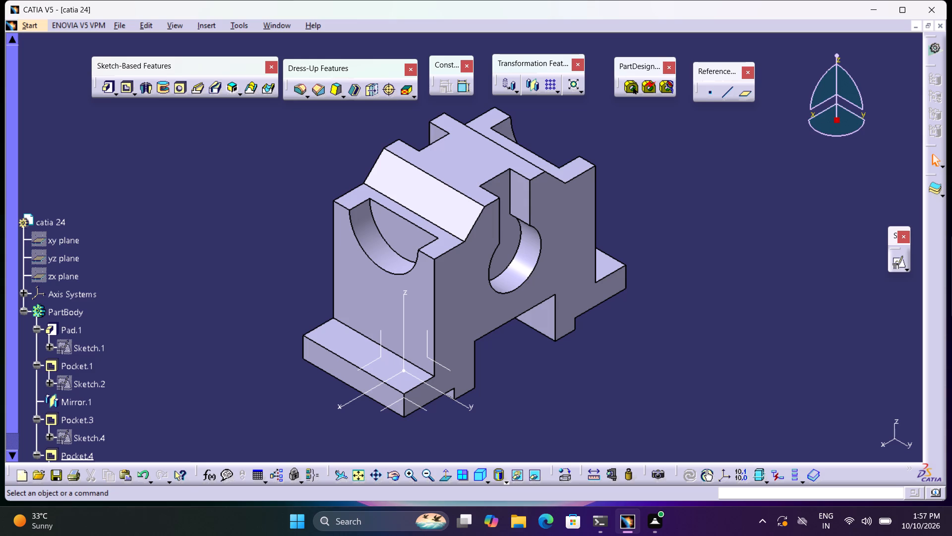
left_click(897, 260)
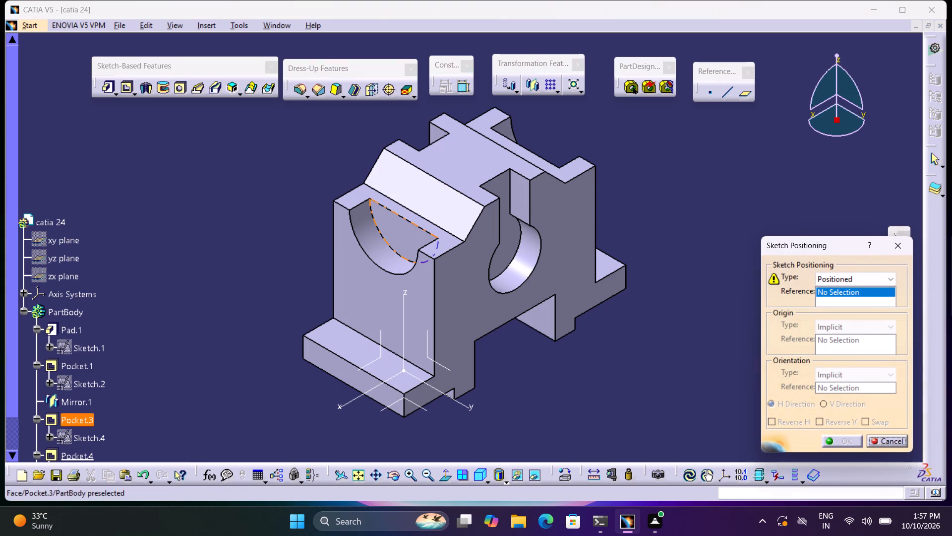
left_click(350, 341)
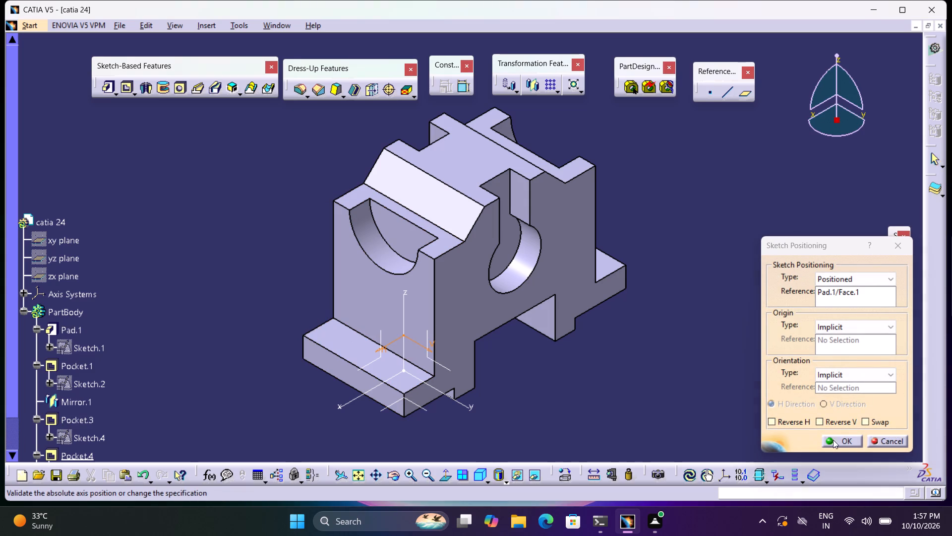
left_click(864, 420)
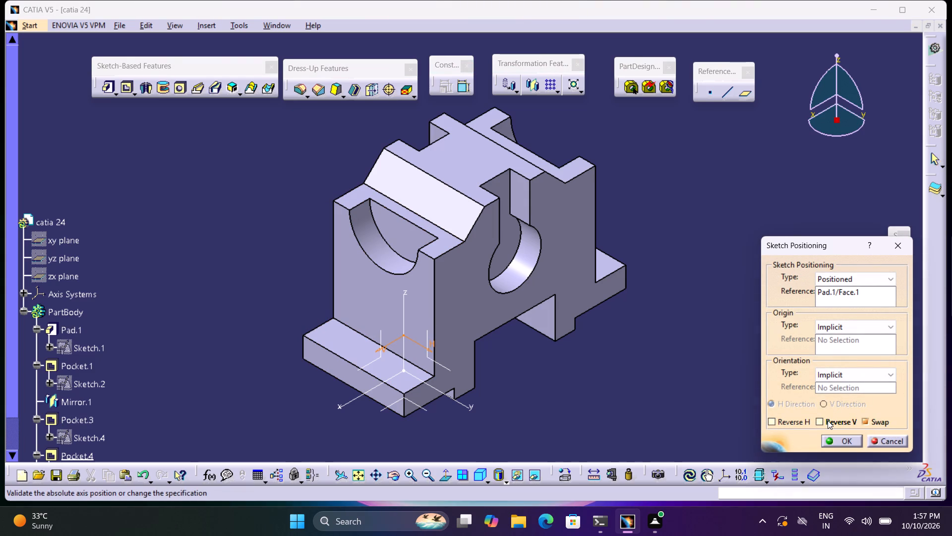
left_click(828, 420)
left_click(836, 443)
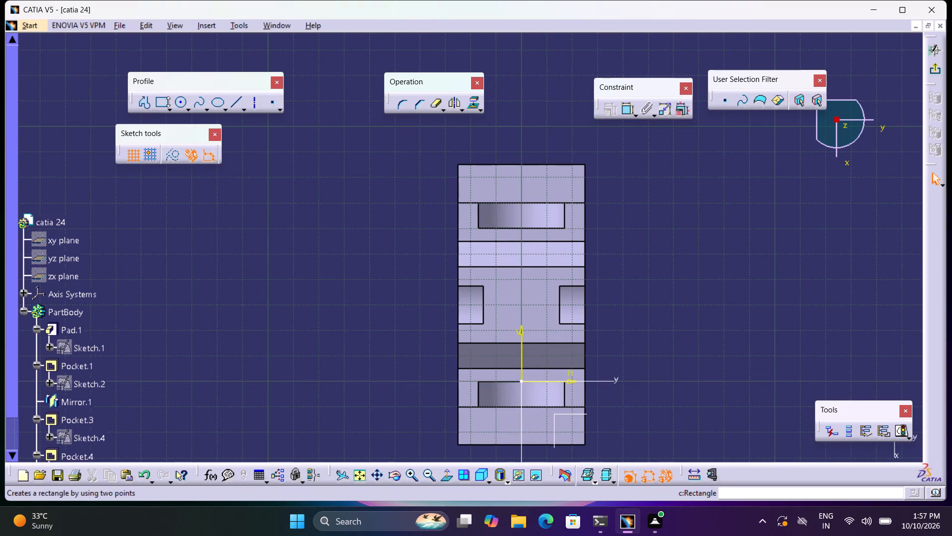
Draw a rectangle about 23 mm wide and 4 mm high across the centreline of the opposite base flange.
left_click(164, 103)
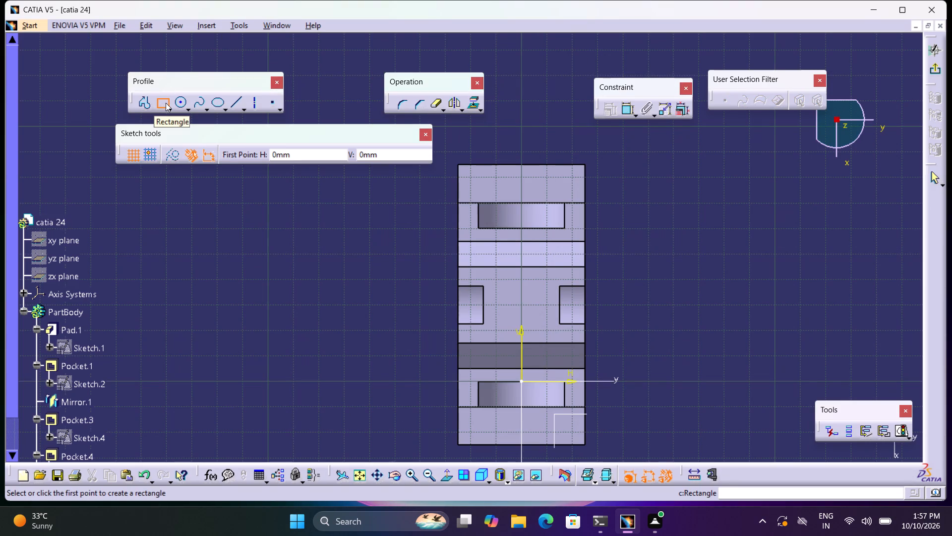
left_click(485, 183)
left_click(545, 193)
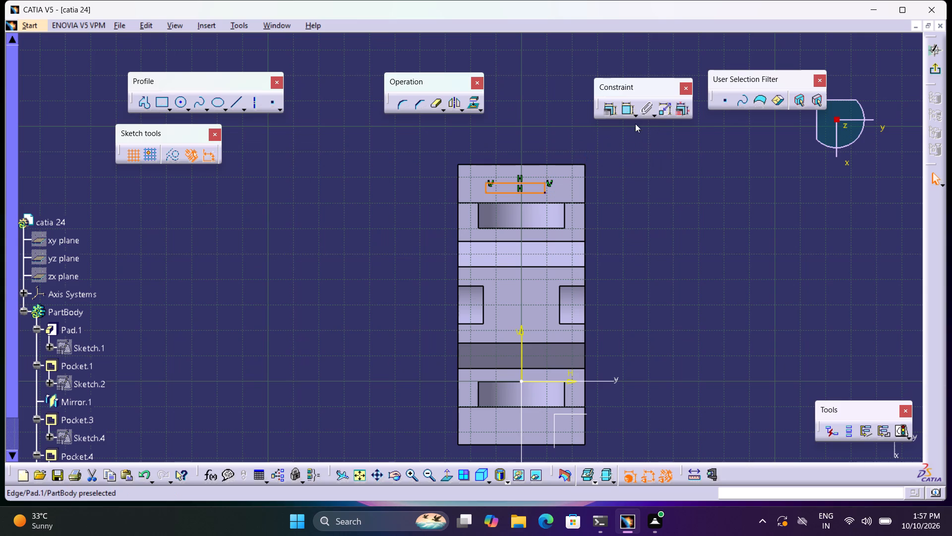
Make the rectangle's outer long side coincident with the flange's end edge.
left_click(625, 112)
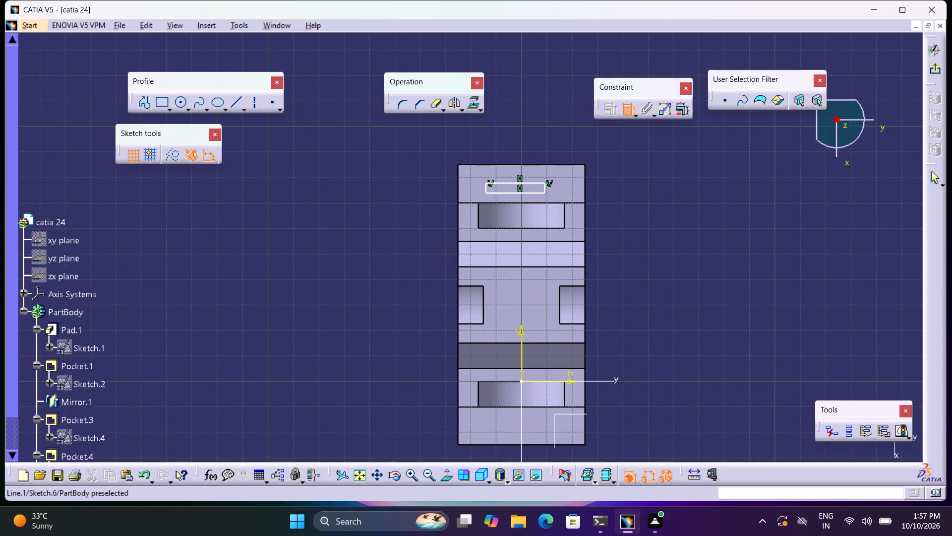
left_click(530, 182)
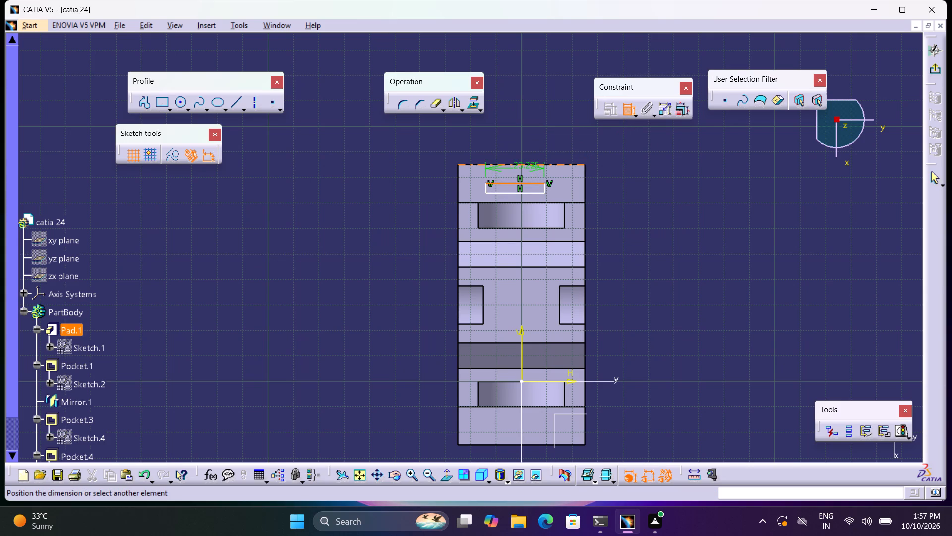
left_click(525, 165)
right_click(525, 165)
left_click(582, 331)
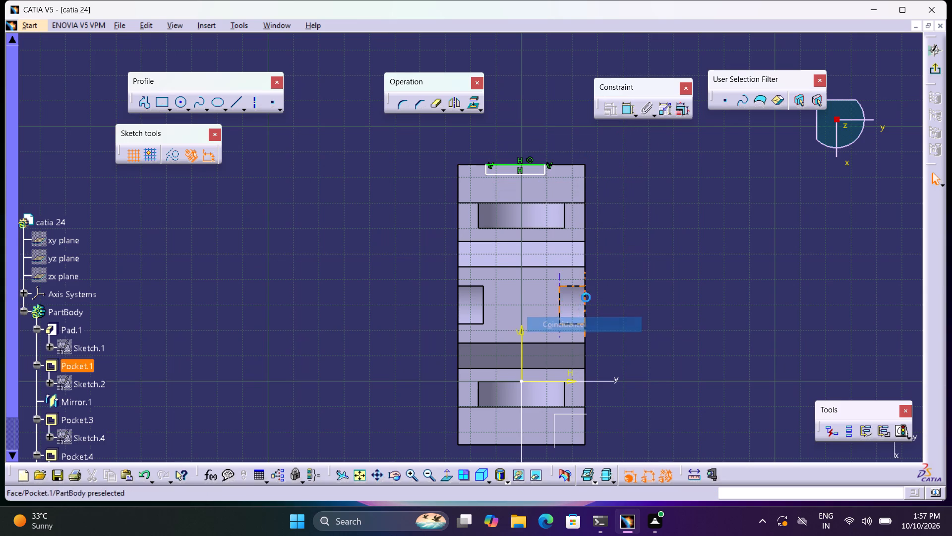
Dimension the rectangle's long side and set it to 30 mm.
left_click(625, 114)
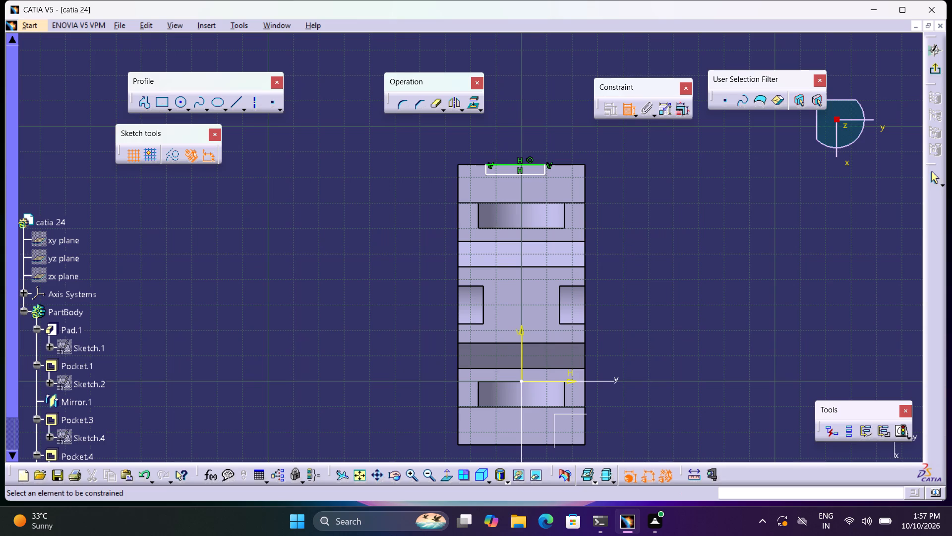
left_click(536, 164)
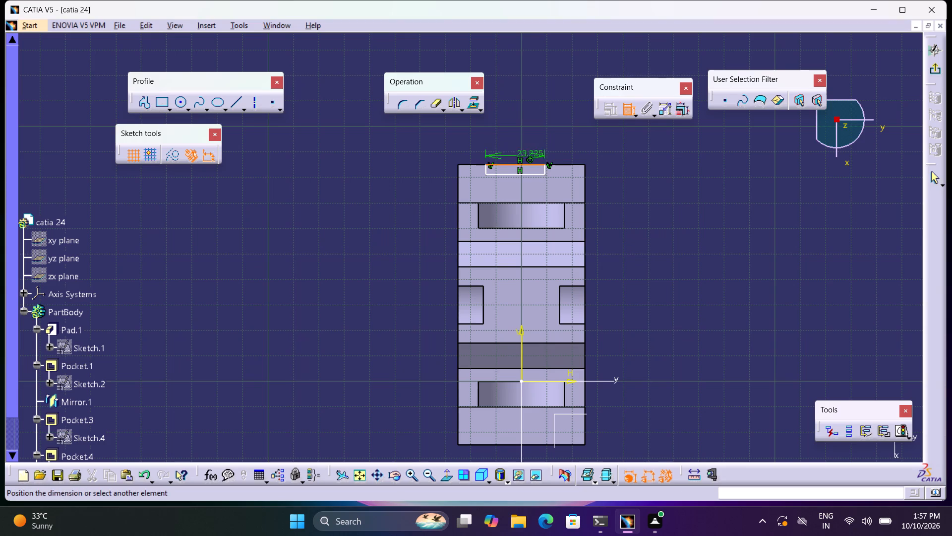
left_click(525, 146)
double_click(525, 141)
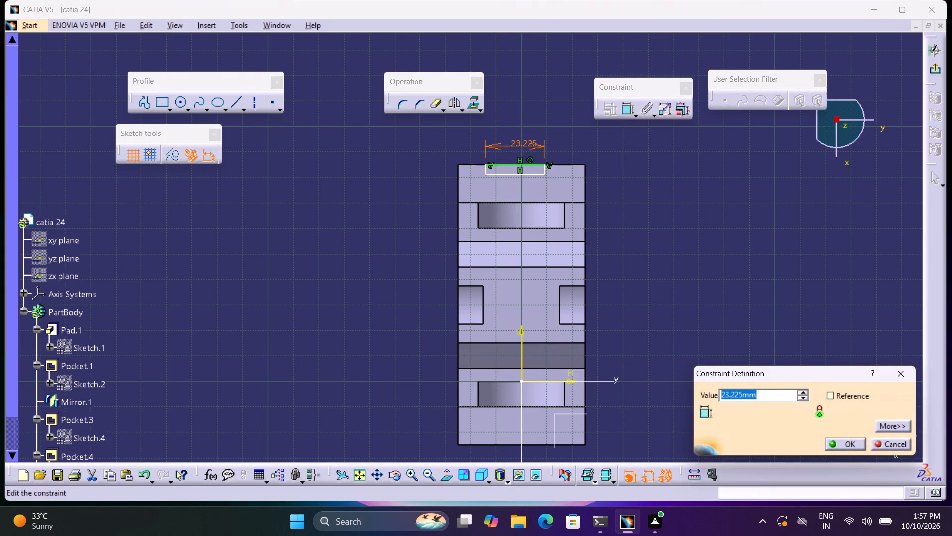
key("3")
key("0")
key("Return")
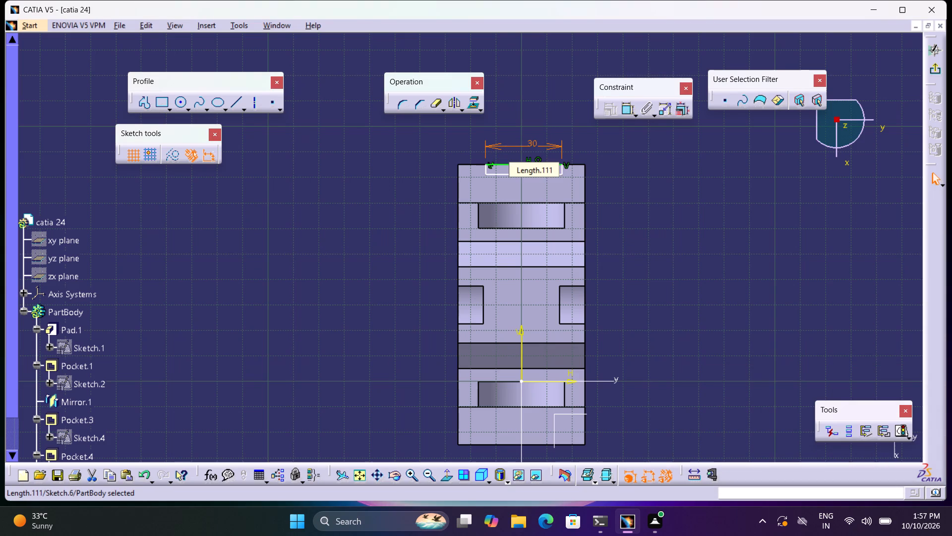
Dimension the rectangle's short side and set it to 7 mm.
left_click(621, 113)
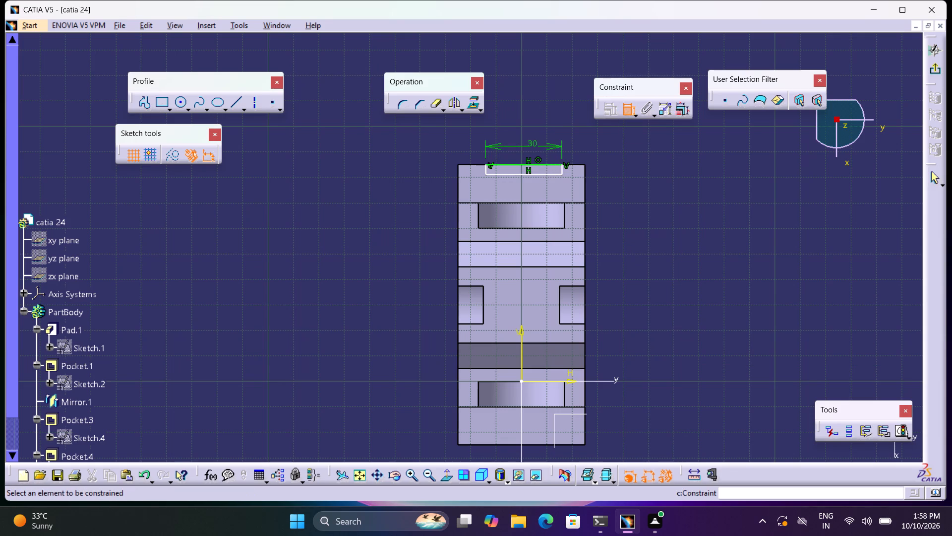
left_click(561, 170)
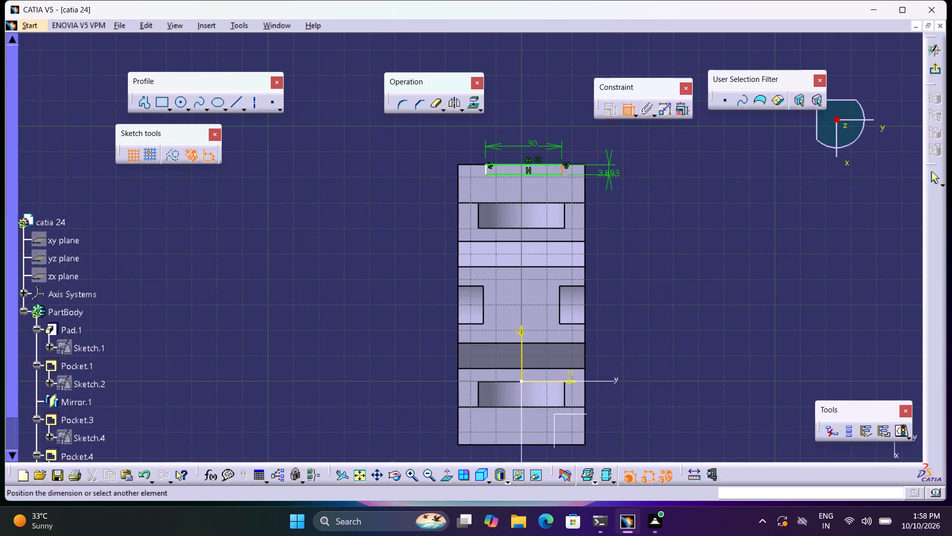
left_click(612, 177)
double_click(612, 174)
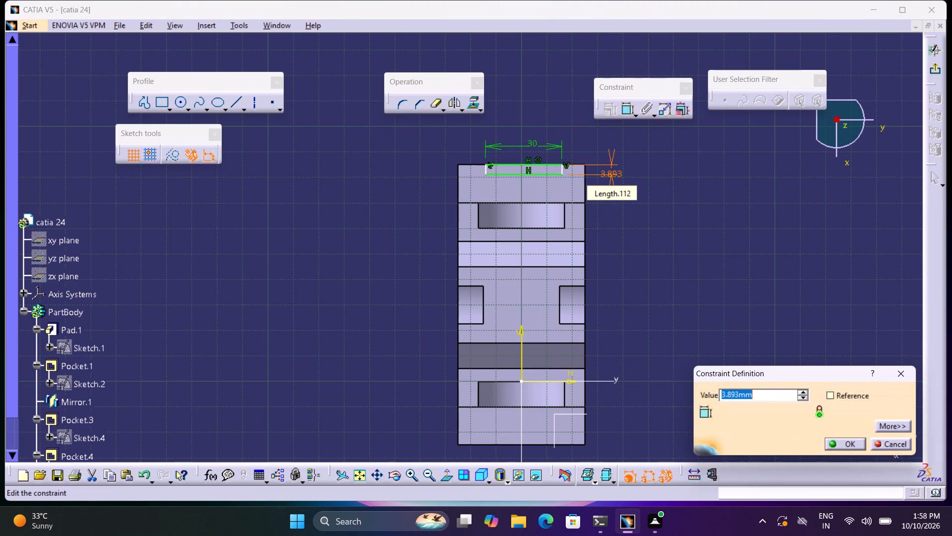
key("7")
key("Return")
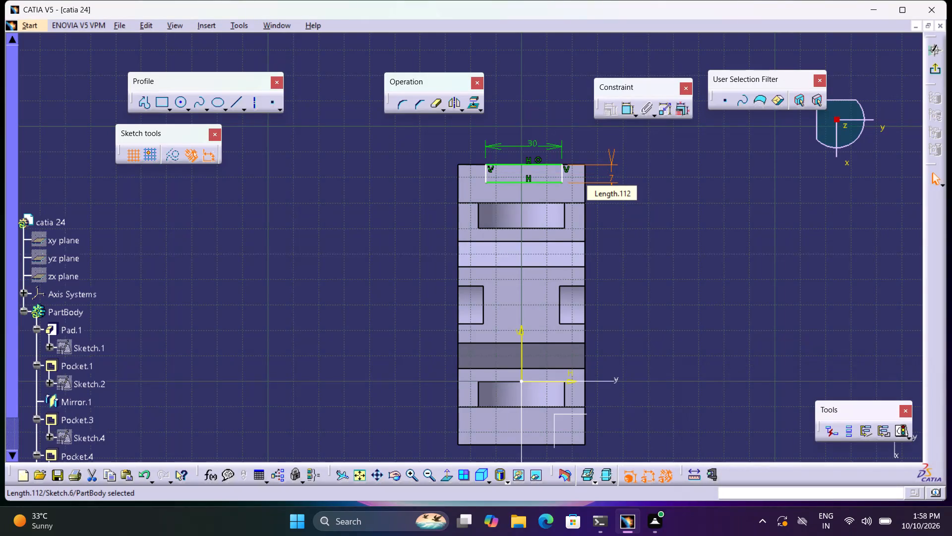
Dimension the offset between the rectangle's short side and the flange's nearest side edge, and set it to 10 mm.
left_click(623, 114)
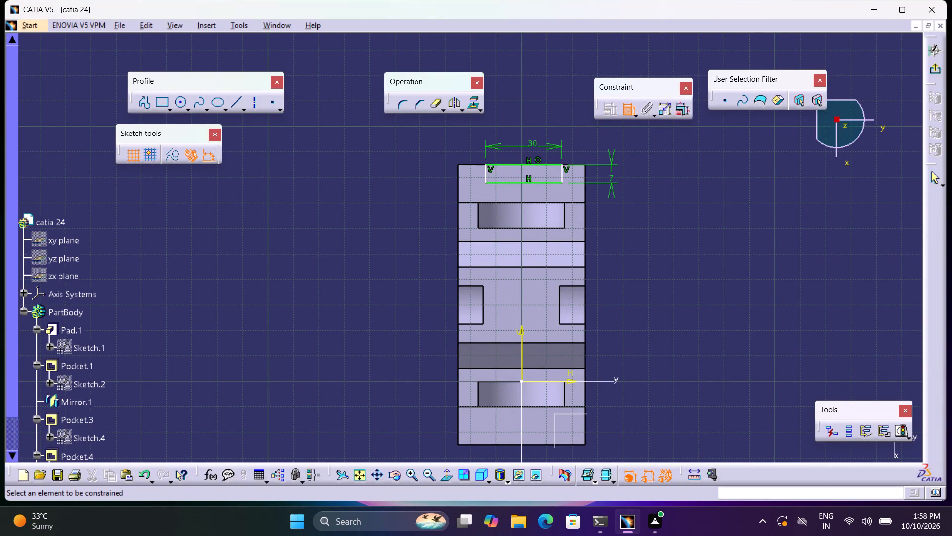
left_click(561, 172)
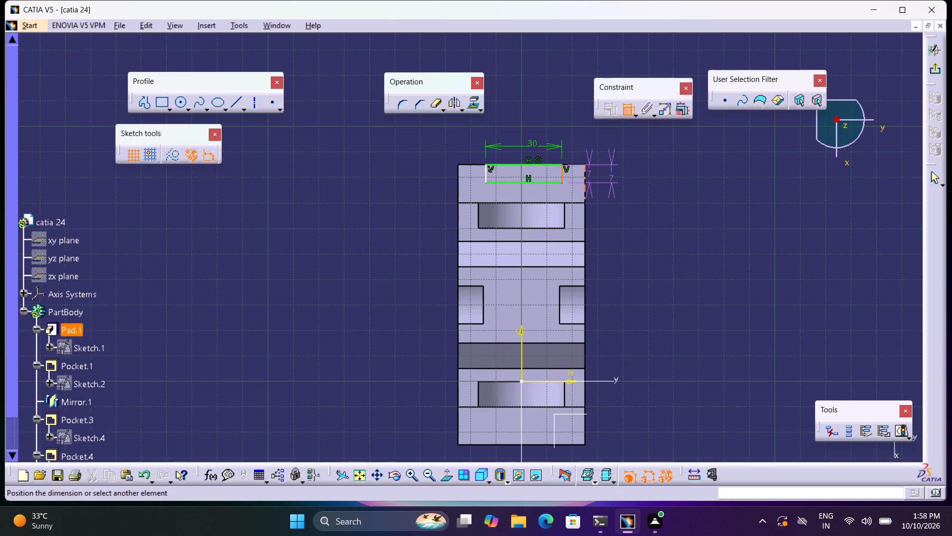
left_click(585, 175)
left_click(581, 151)
double_click(581, 148)
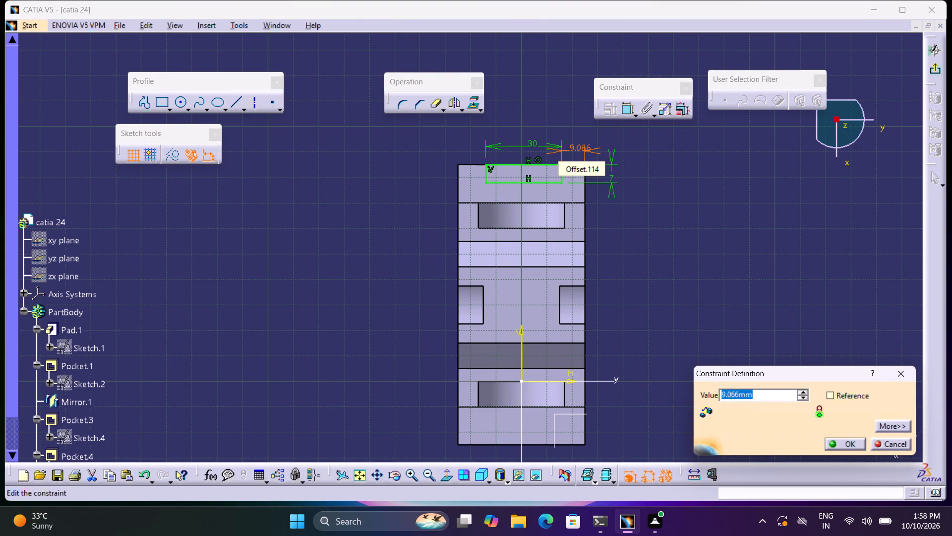
key("1")
key("0")
key("Return")
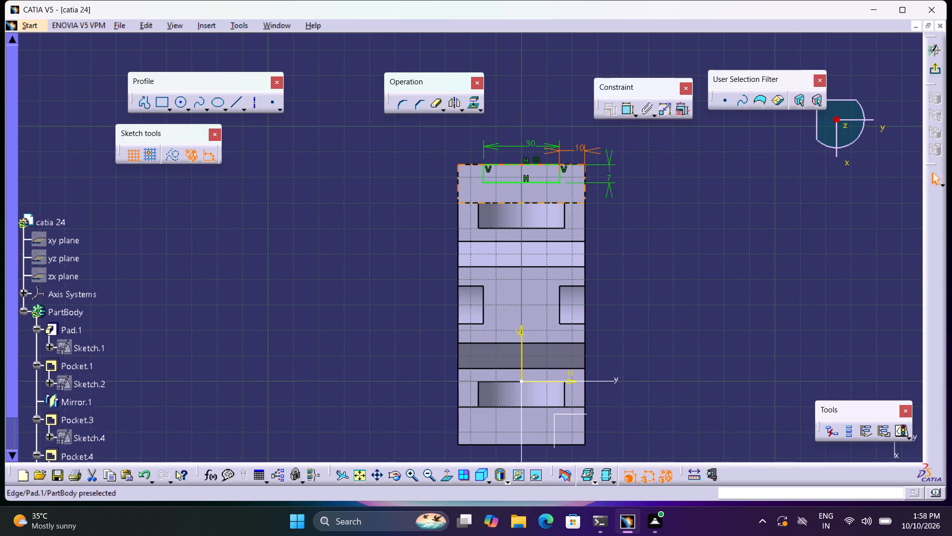
Draw a horizontal line about 105 mm long, centred on the vertical axis and crossing the middle of the part.
left_click(236, 102)
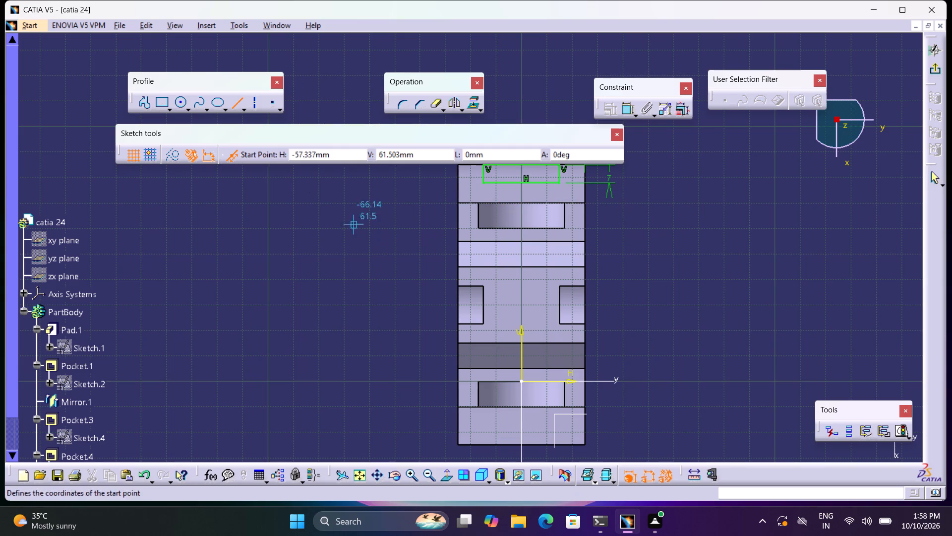
left_click(520, 305)
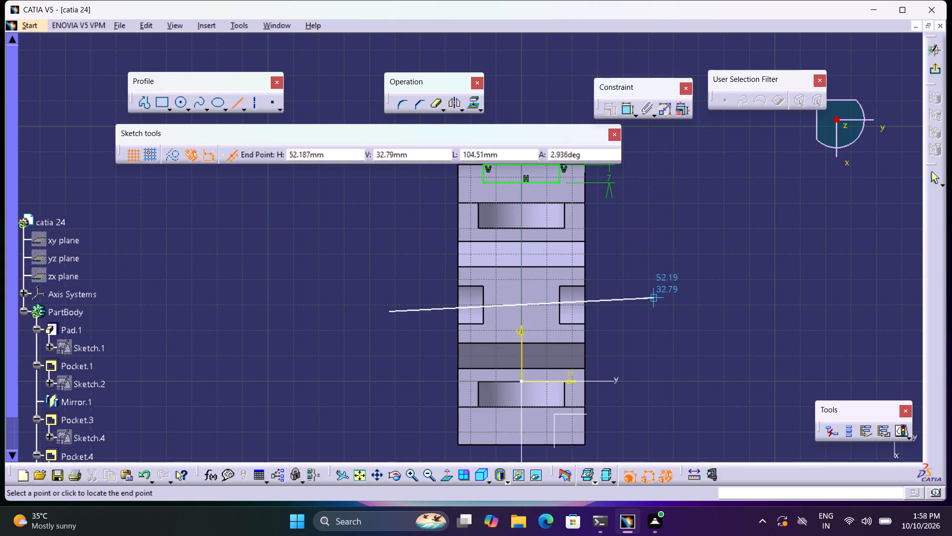
left_click(656, 306)
middle_click_drag(654, 318, 627, 287)
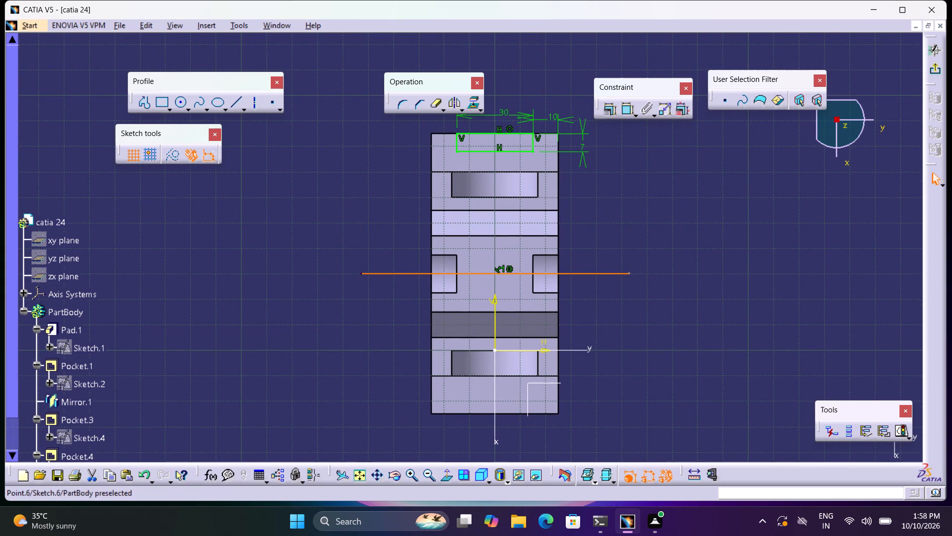
Mirror the rectangle about the horizontal line onto the front base flange.
left_click(429, 144)
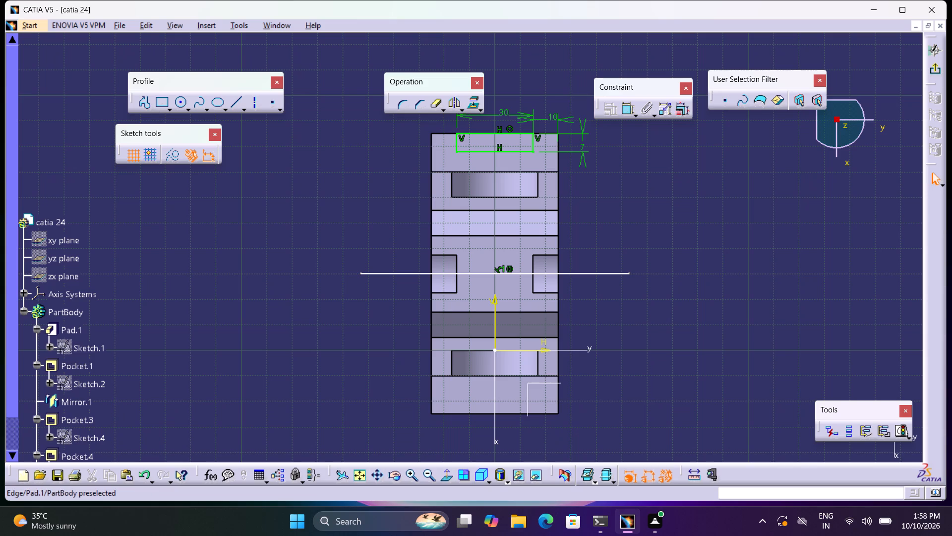
left_click_drag(414, 122, 556, 163)
left_click_drag(585, 157, 607, 157)
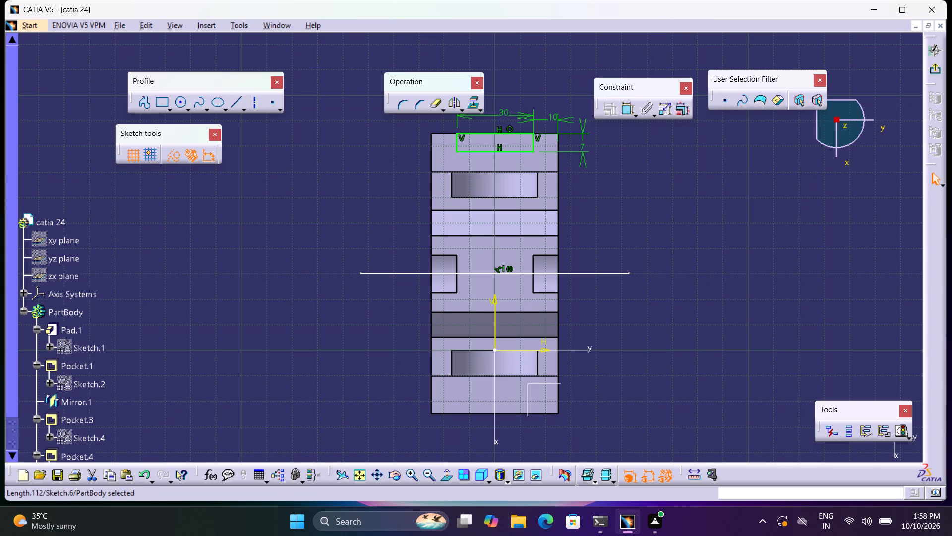
left_click_drag(418, 126, 594, 173)
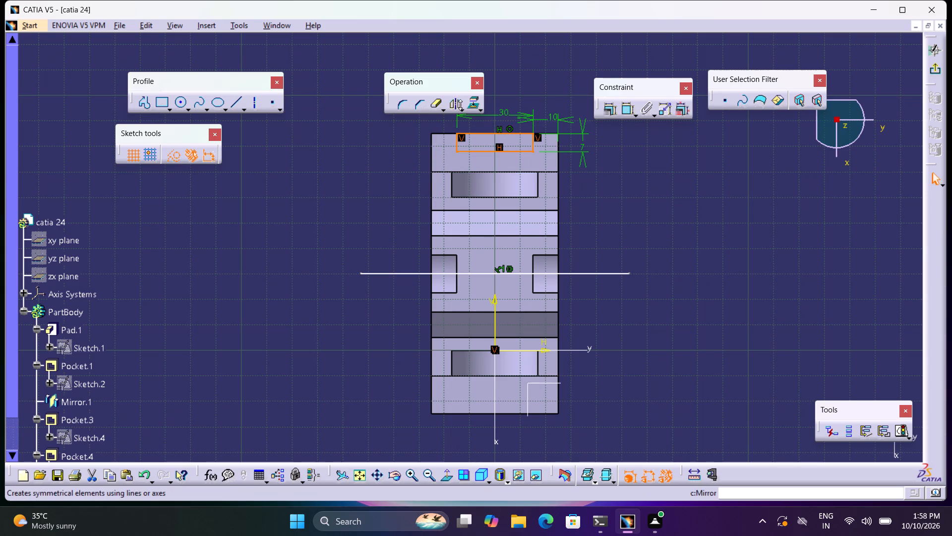
left_click(456, 103)
left_click(516, 273)
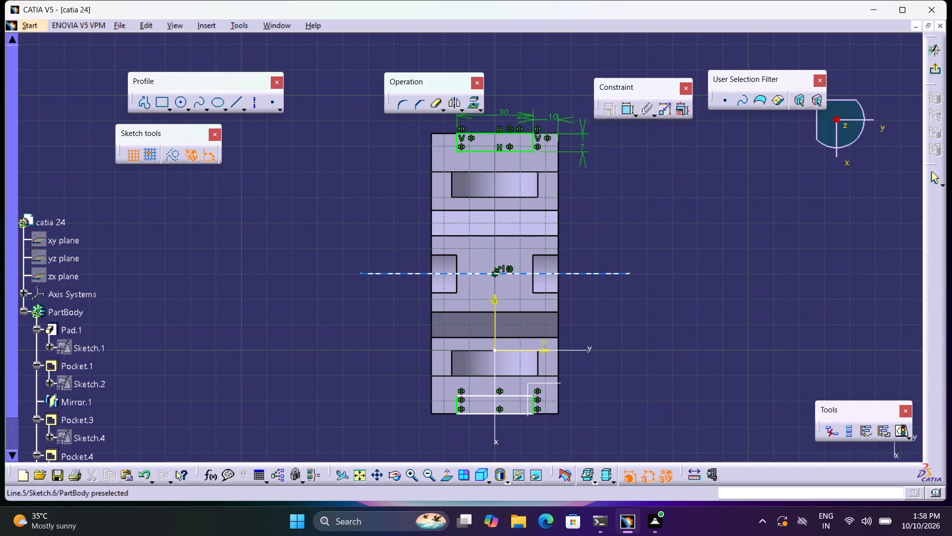
left_click(638, 232)
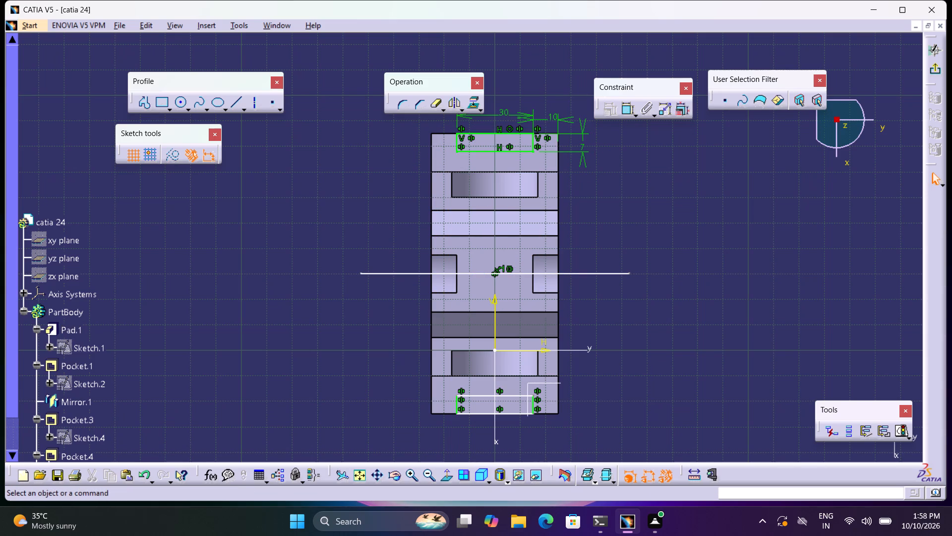
Delete the horizontal mirror line.
left_click(607, 274)
key("Delete")
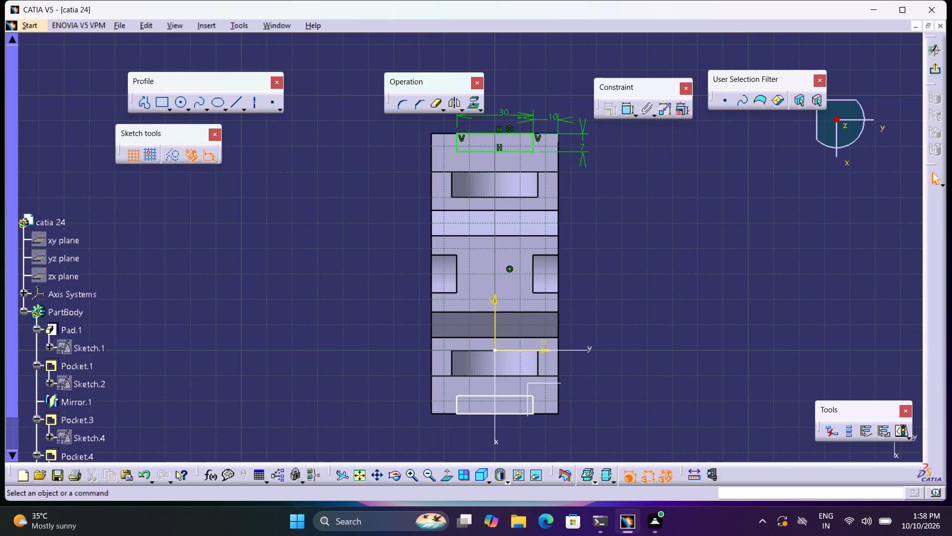
Dimension the offset between the mirrored rectangle's short side on the +y side and the front flange's adjacent side edge.
left_click(623, 112)
left_click(532, 405)
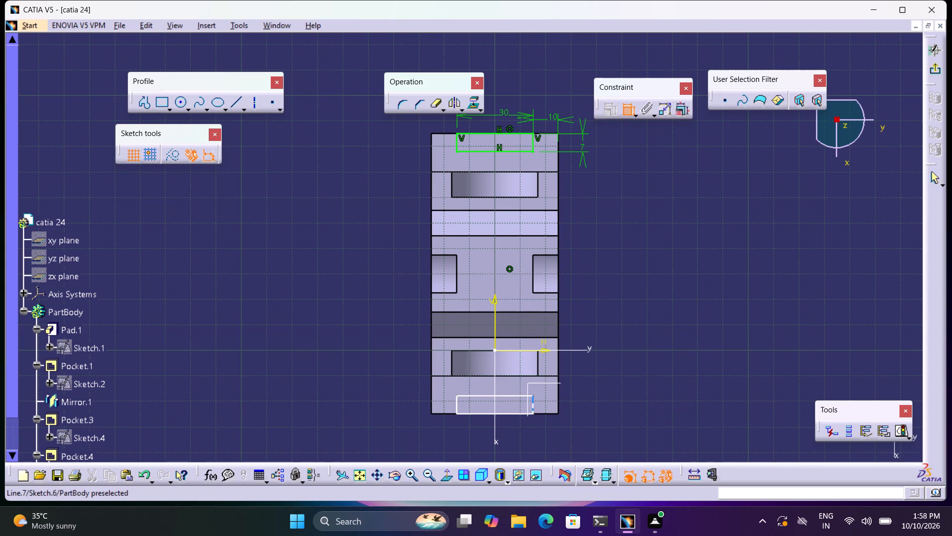
left_click(558, 399)
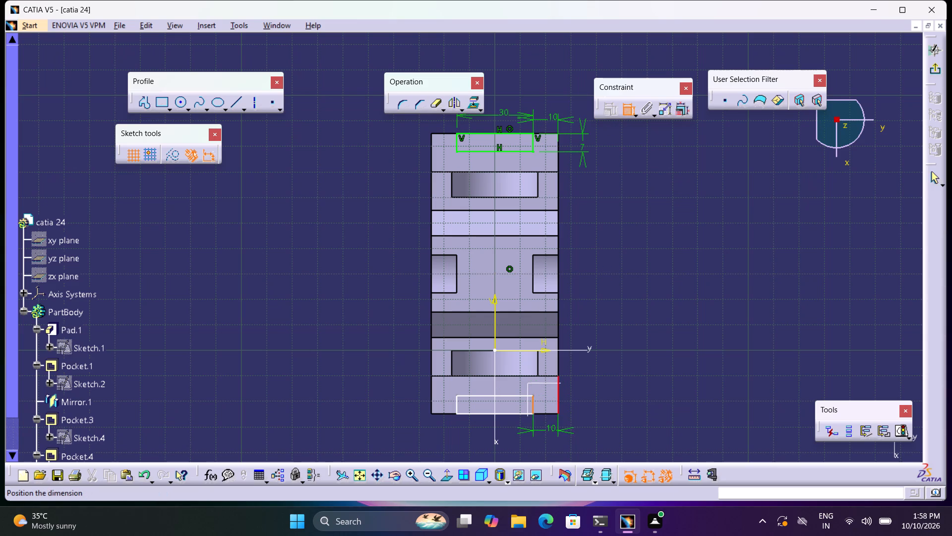
left_click(553, 431)
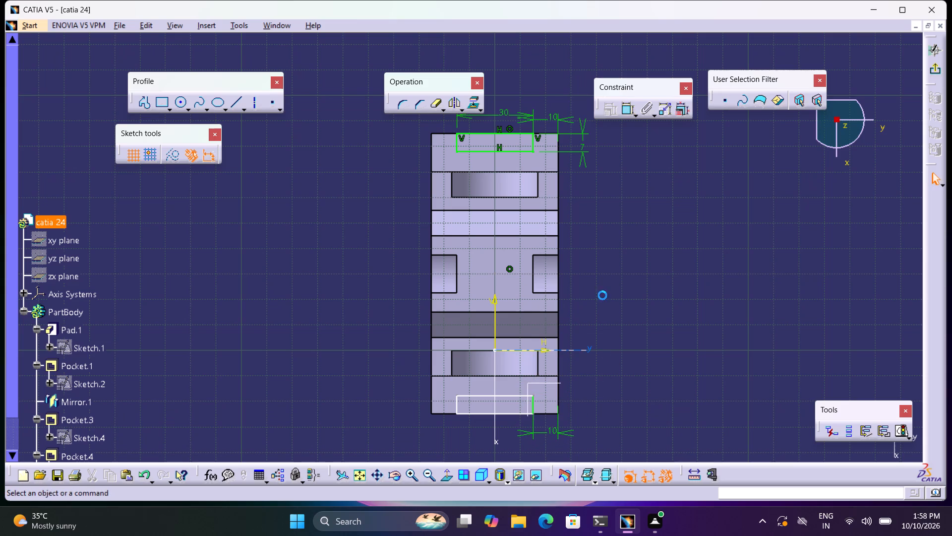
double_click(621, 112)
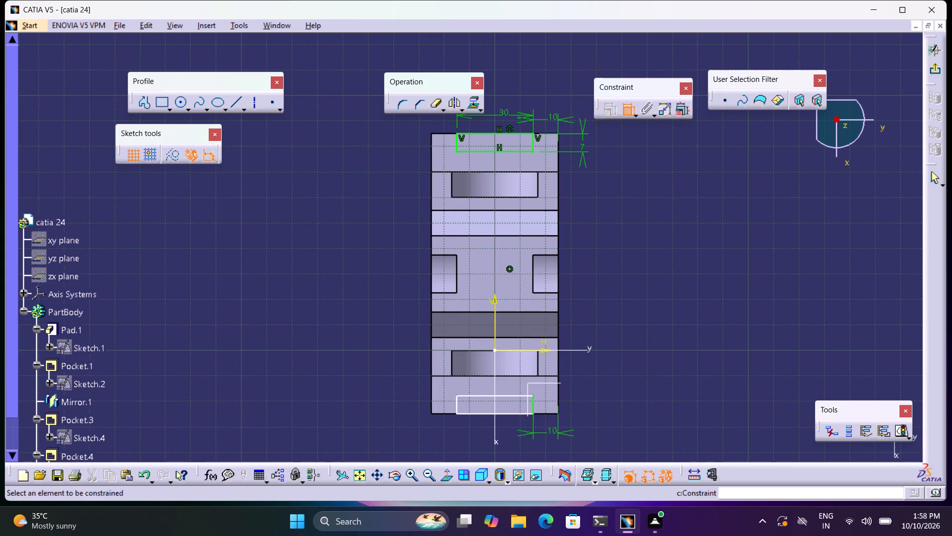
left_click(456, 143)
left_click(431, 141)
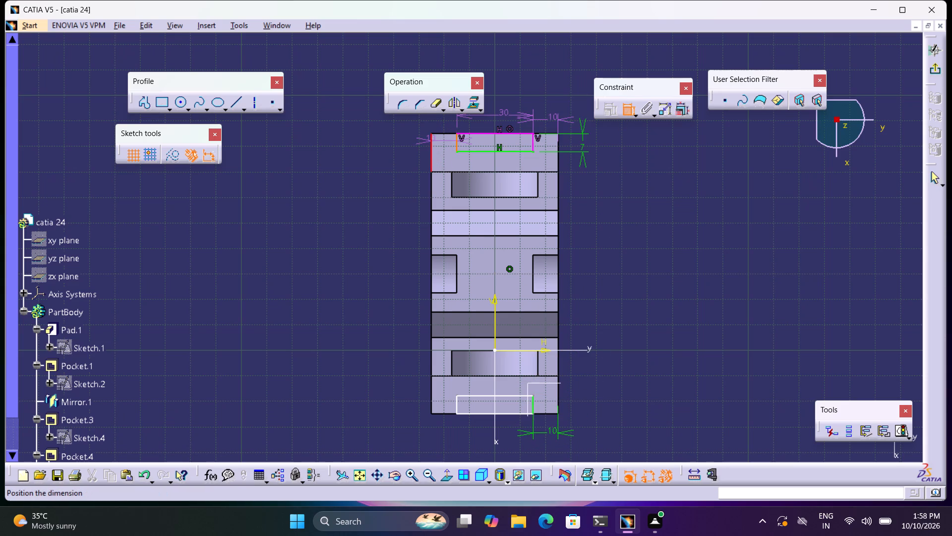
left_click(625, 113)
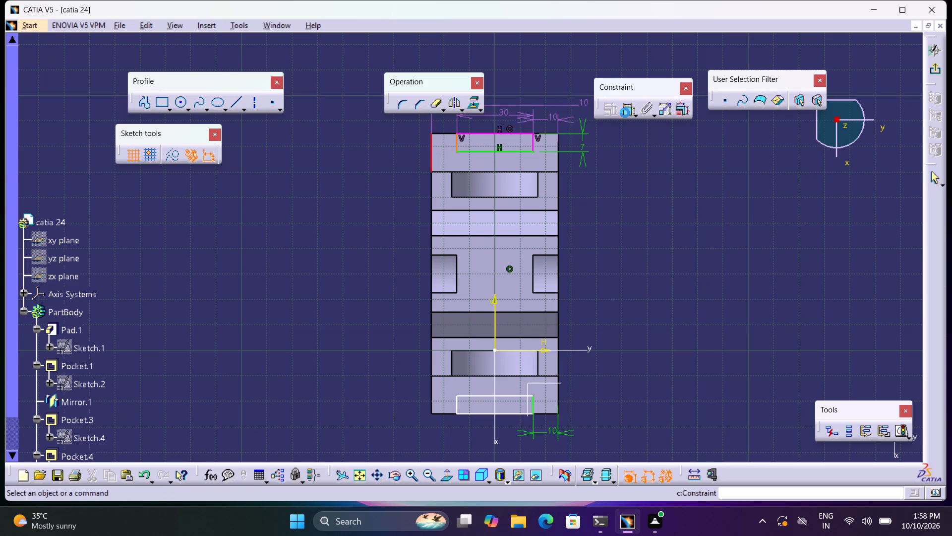
Dimension the offset between the mirrored rectangle's other short side and the front flange's opposite side edge.
left_click(625, 112)
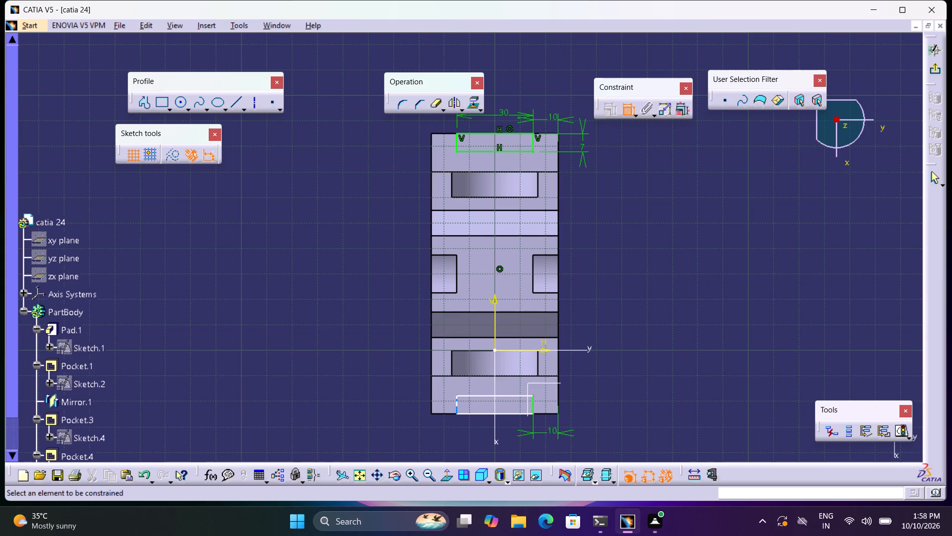
left_click(457, 403)
left_click(431, 402)
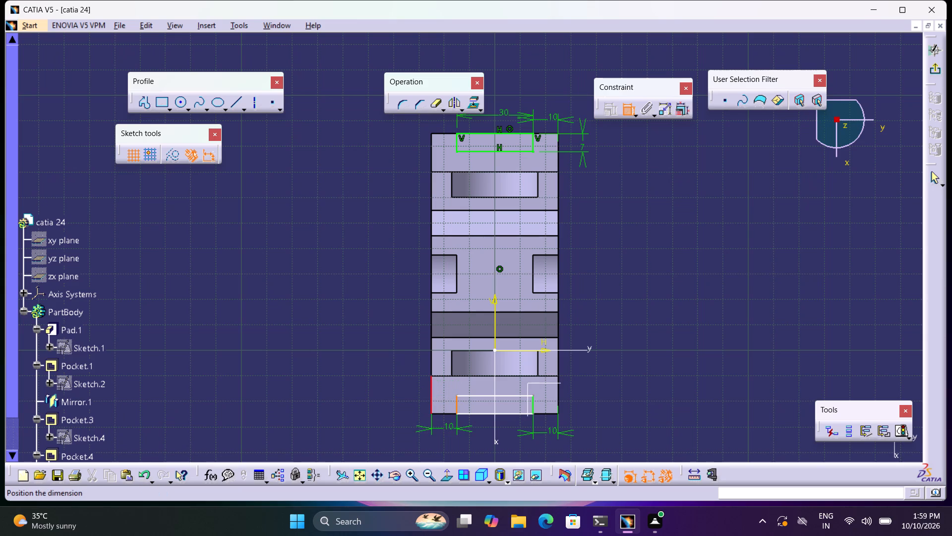
left_click(460, 427)
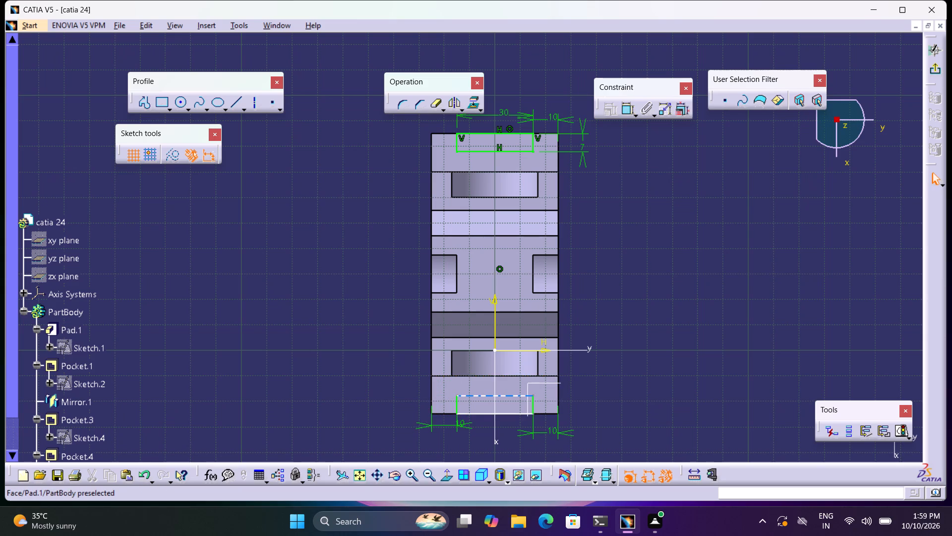
Dimension the mirrored rectangle's inner long side, placing the dimension beyond the flange's end.
left_click(511, 397)
left_click(626, 107)
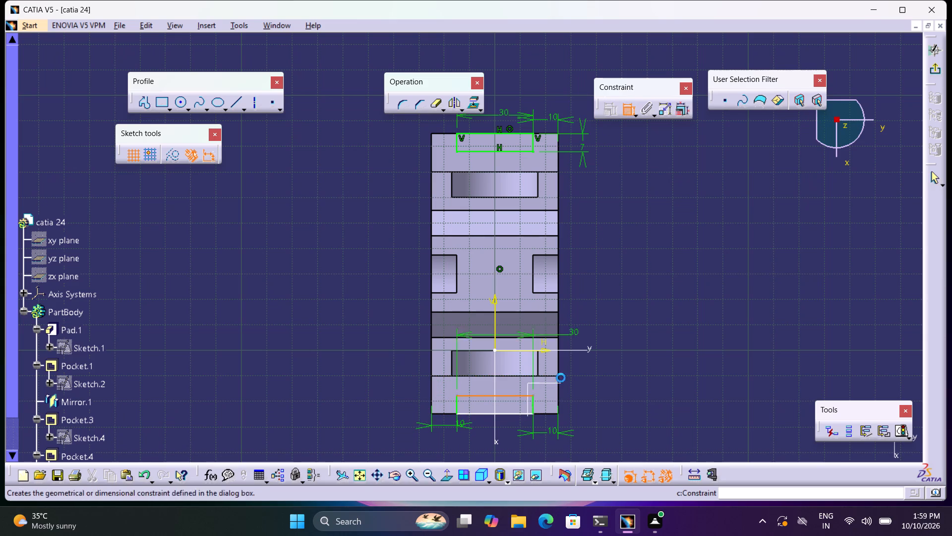
left_click(505, 453)
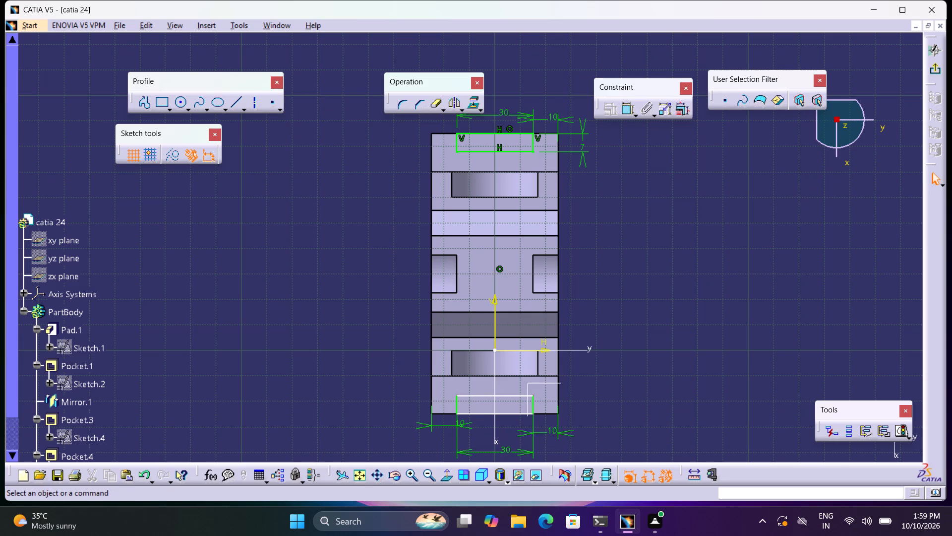
Make the mirrored rectangle's outer long side coincident with the front flange's end edge.
left_click(510, 414)
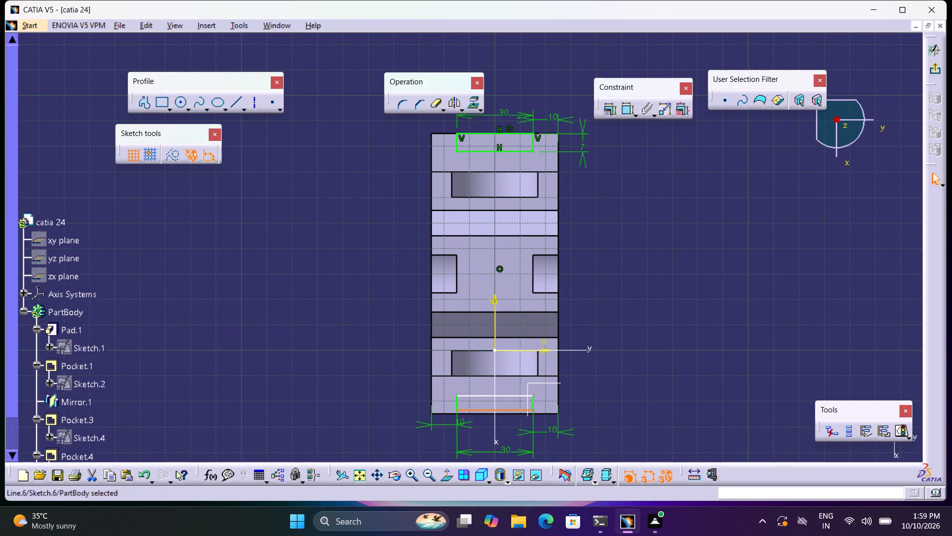
left_click(623, 110)
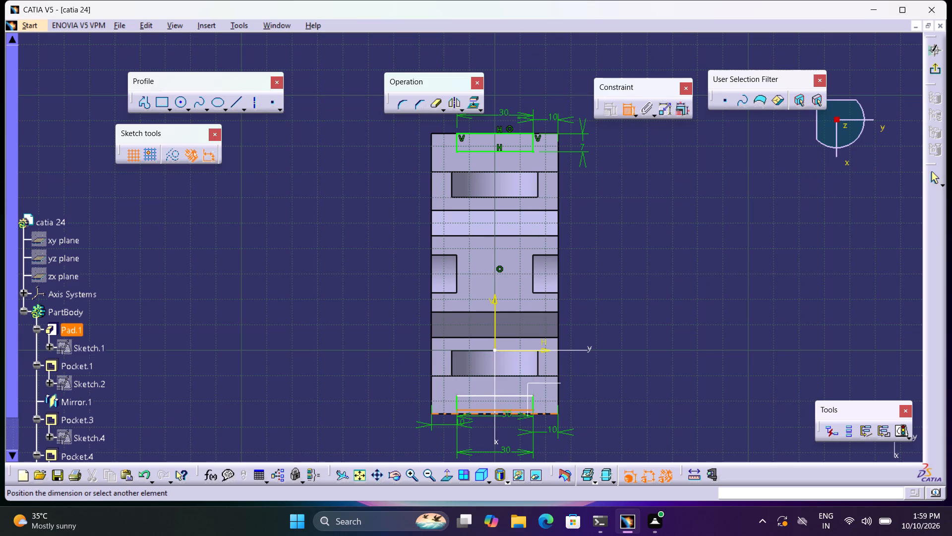
left_click(507, 415)
right_click(507, 415)
left_click(537, 364)
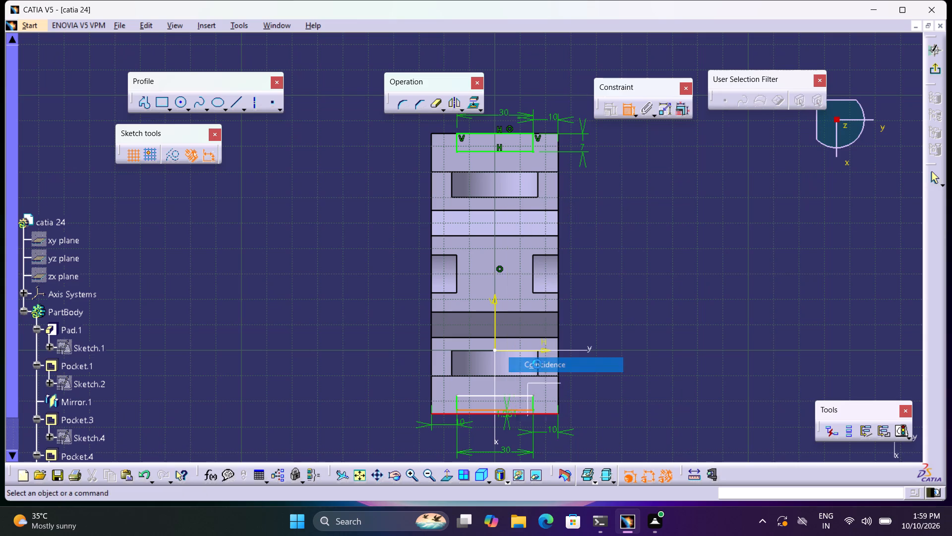
Dimension the mirrored rectangle's short side, set it to 7 mm and exit the sketch.
left_click(629, 108)
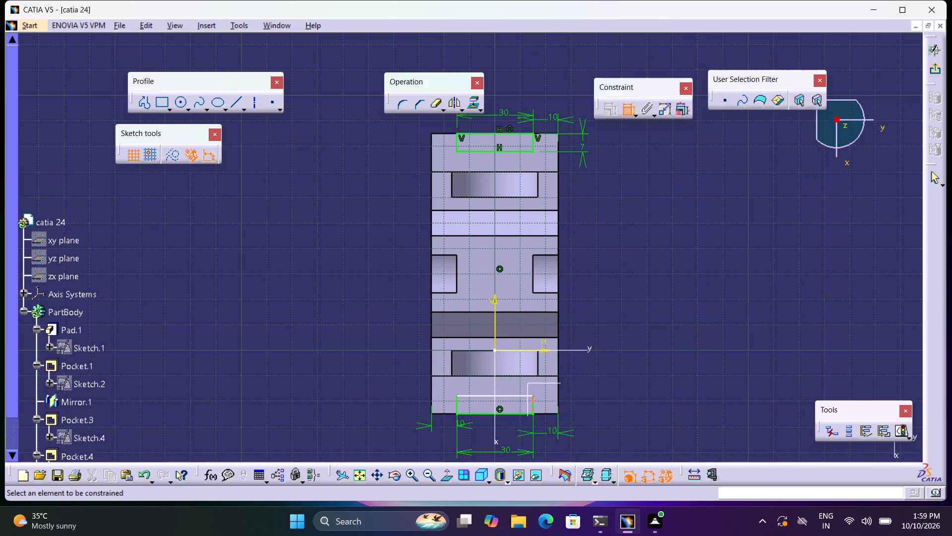
left_click(535, 405)
triple_click(593, 407)
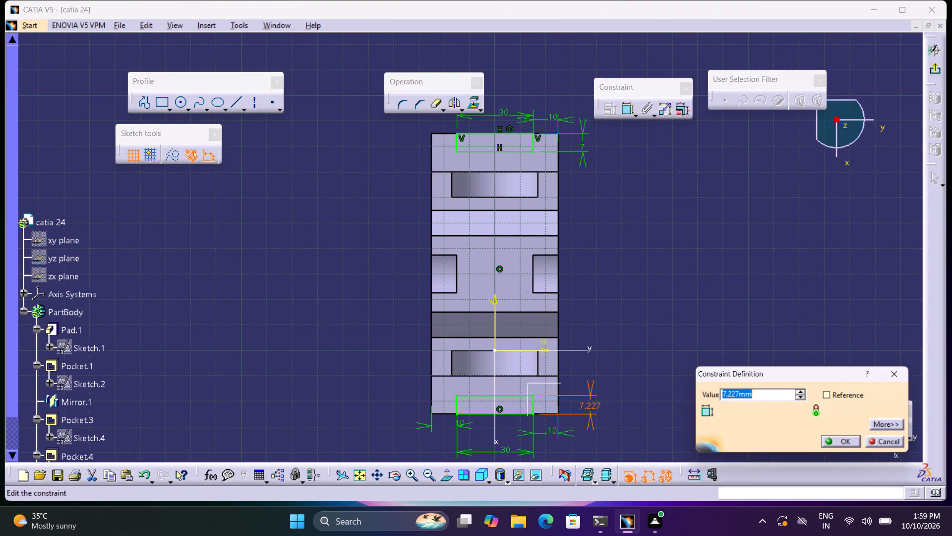
key("7")
key("Return")
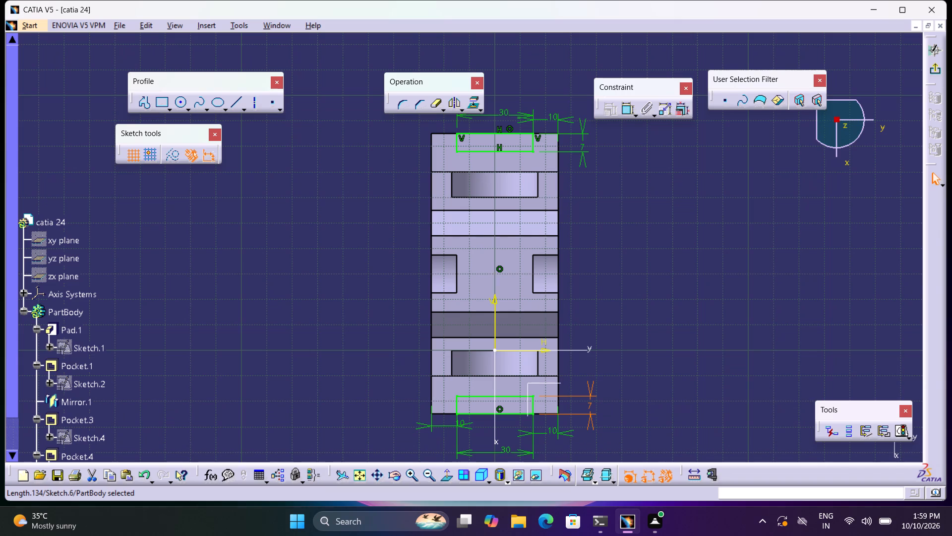
left_click(934, 67)
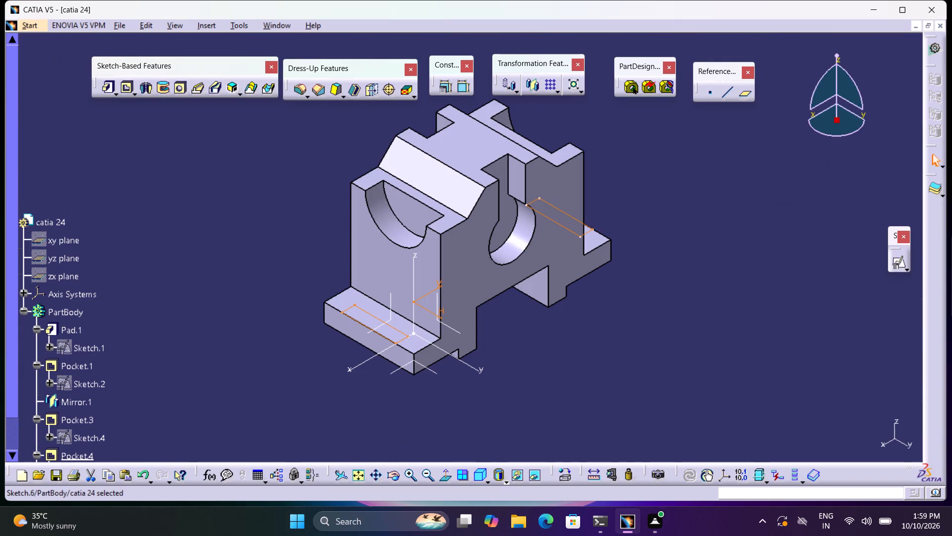
Cut a 10 mm deep pocket from the two-rectangle notch sketch through both base flanges.
left_click(130, 83)
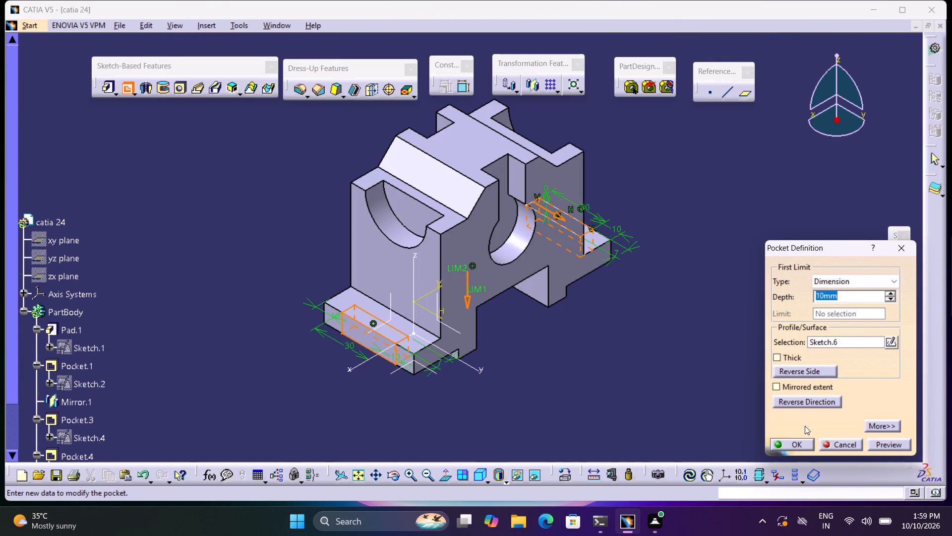
left_click(783, 443)
left_click(615, 378)
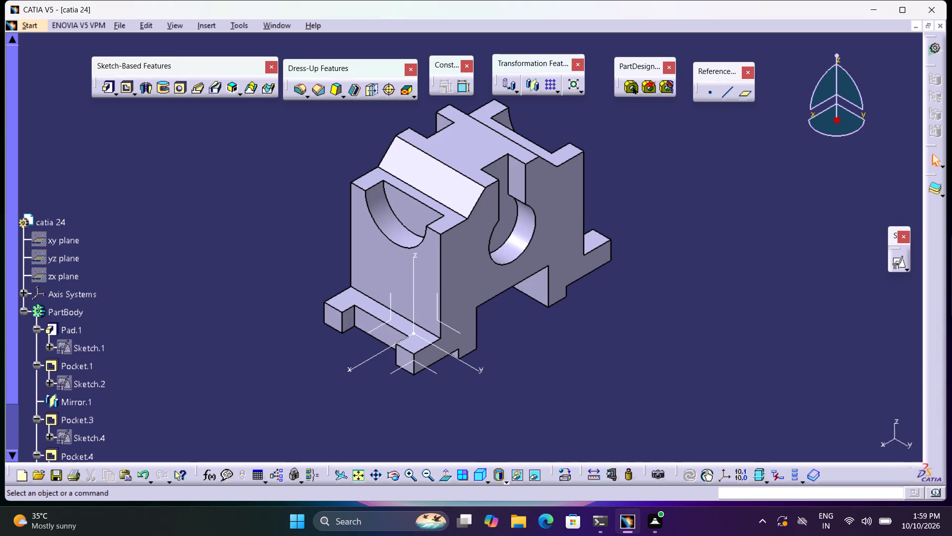
Open a positioned sketch on the block's large side face that contains the keyhole slot.
middle_click_drag(590, 400, 533, 395)
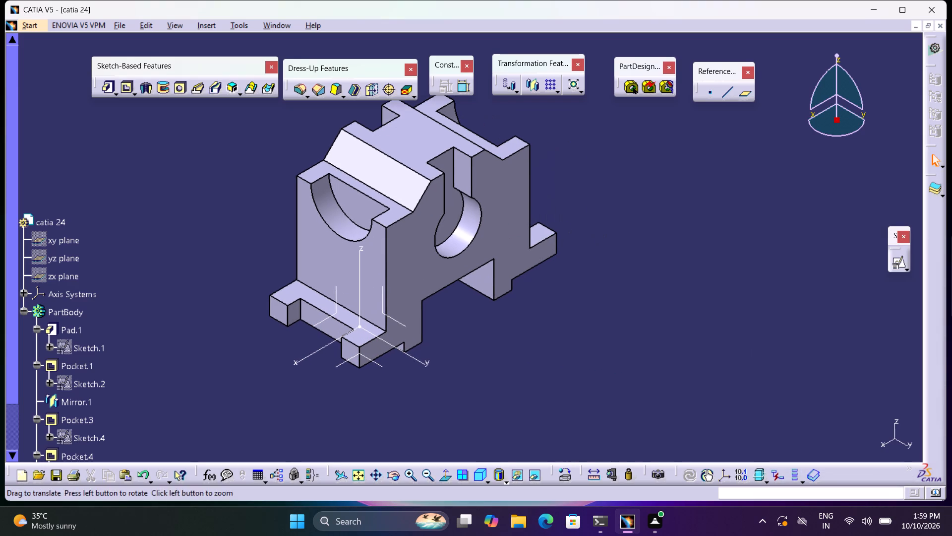
middle_click_drag(533, 395, 532, 395)
left_click(894, 260)
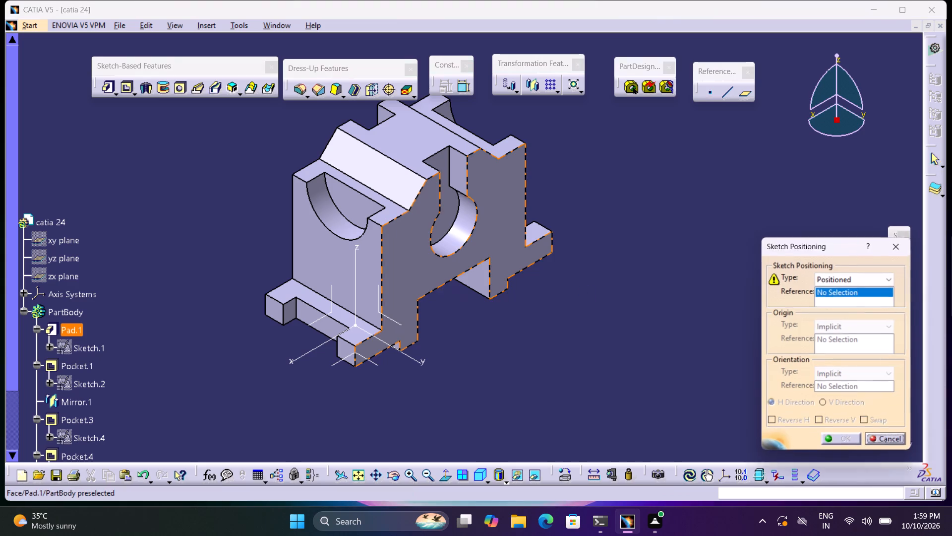
left_click(396, 268)
left_click(827, 440)
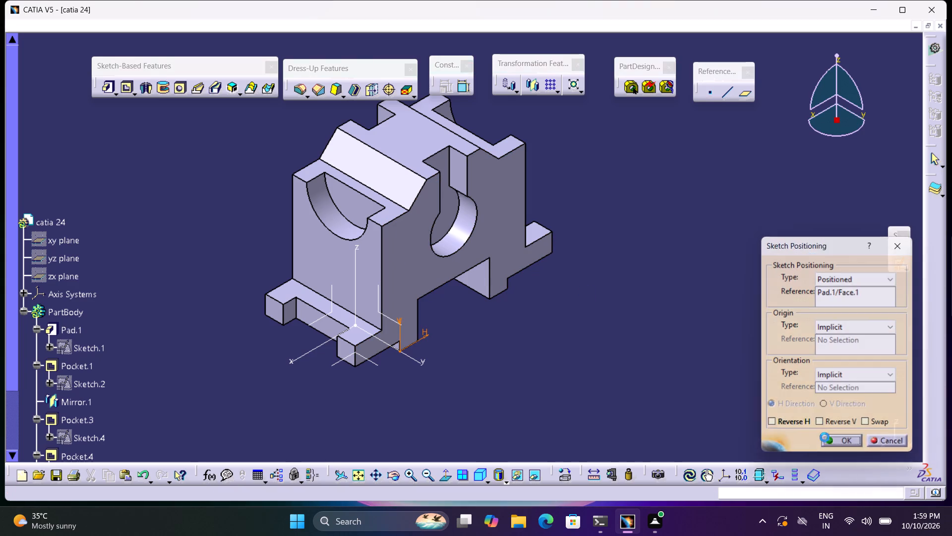
middle_click_drag(522, 385, 551, 432)
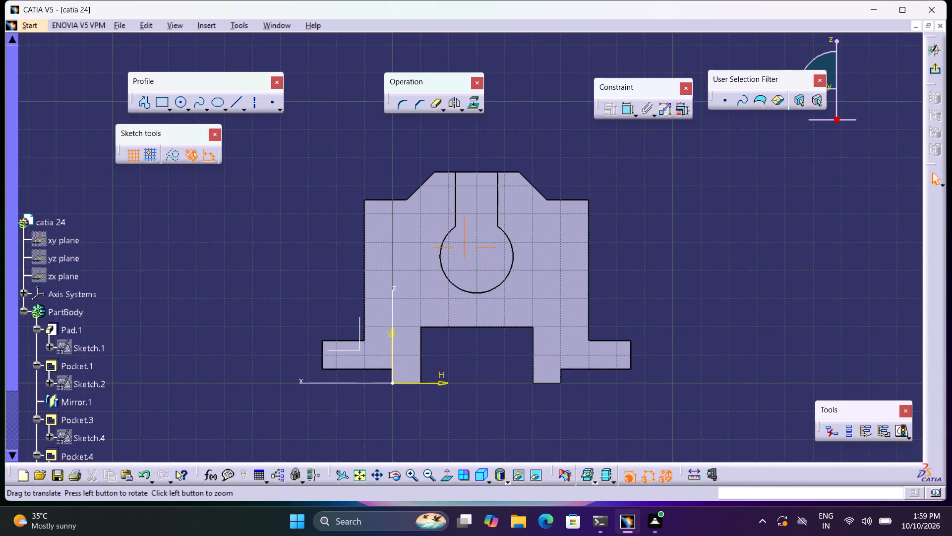
middle_click_drag(551, 432, 544, 419)
right_click(551, 432)
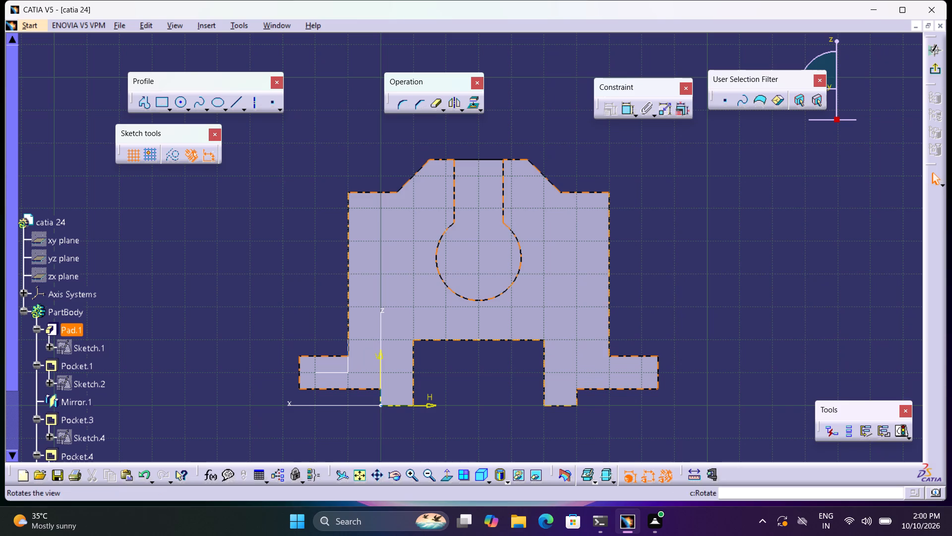
left_click(393, 286)
left_click(390, 97)
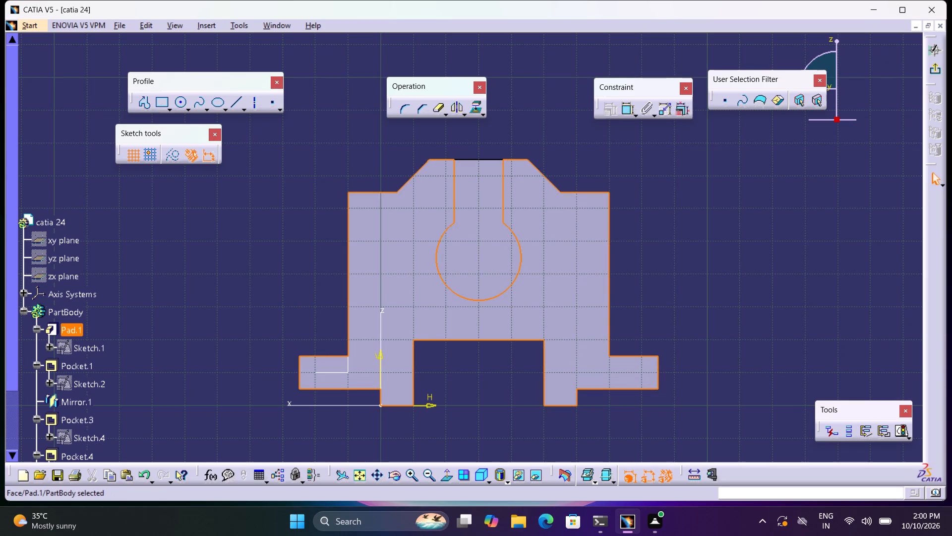
left_click(374, 108)
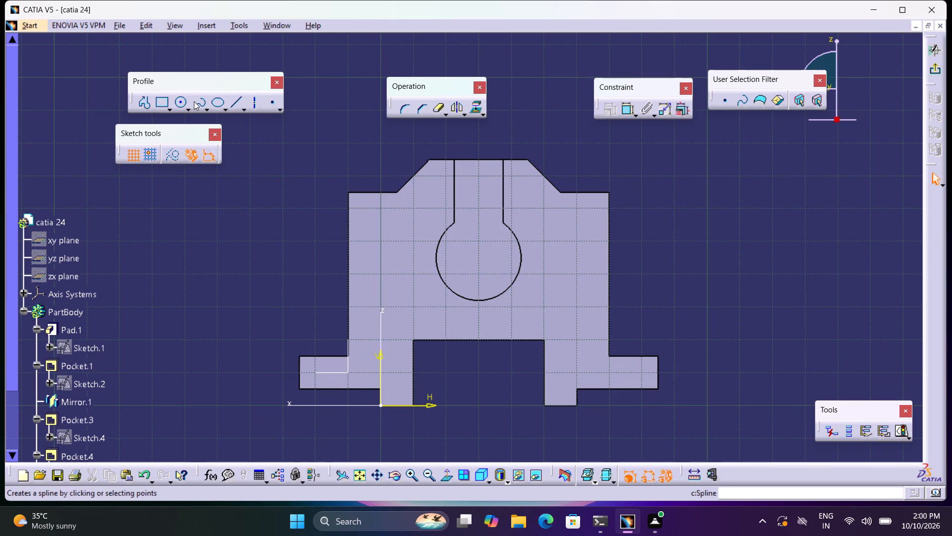
Sketch an open, four-point U-shaped spline around the underside of the keyhole's round bore.
left_click(197, 100)
left_click(376, 211)
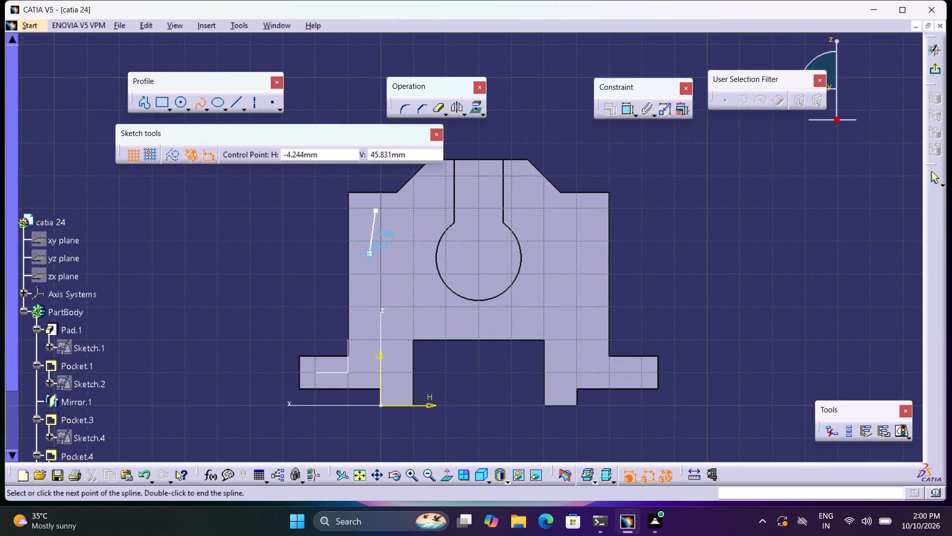
left_click(367, 255)
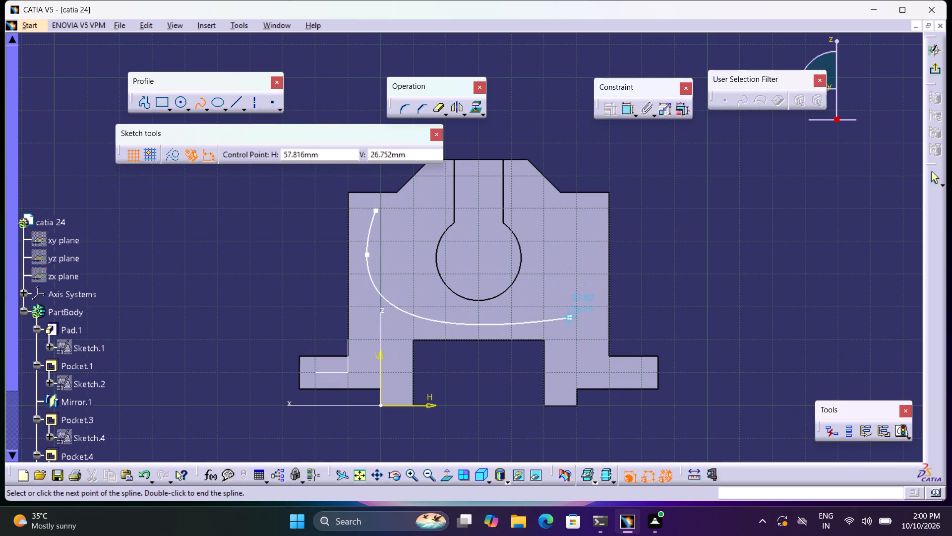
left_click(567, 315)
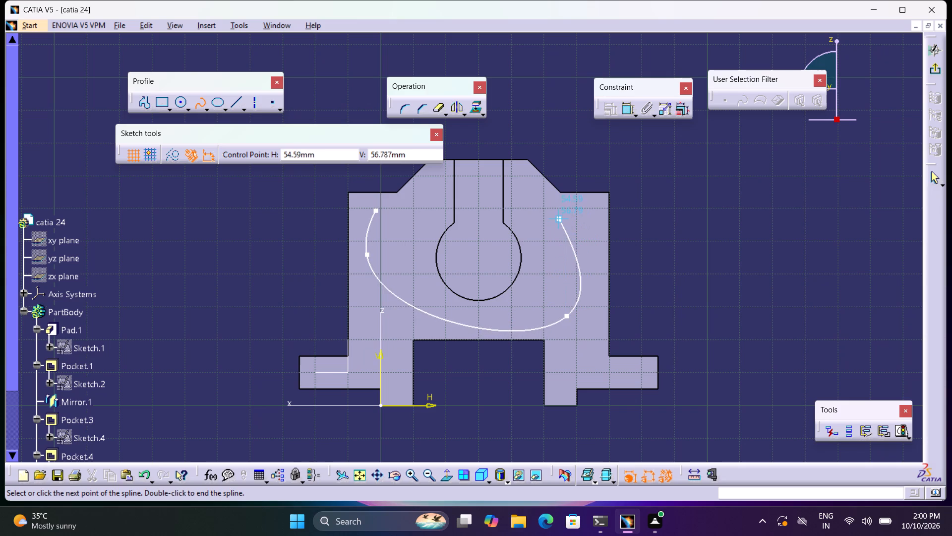
left_click(558, 213)
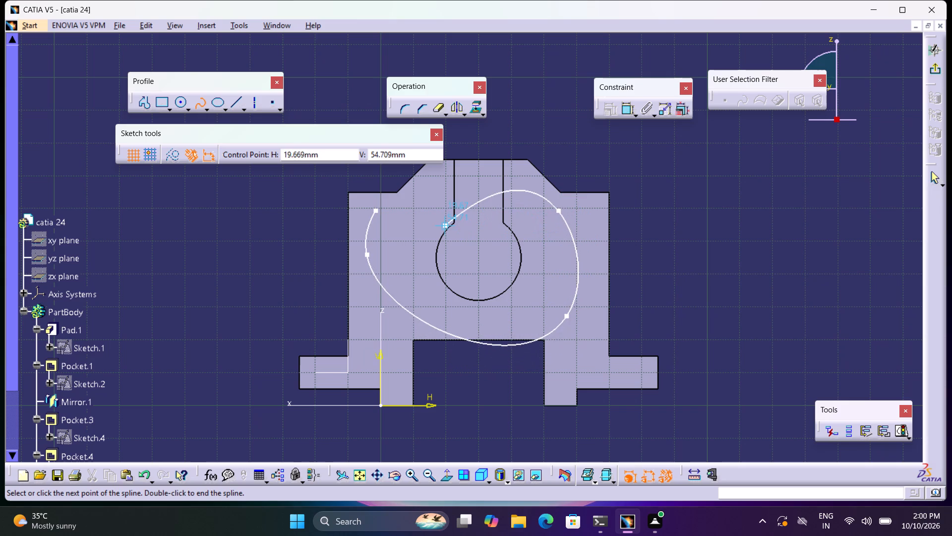
left_click(201, 104)
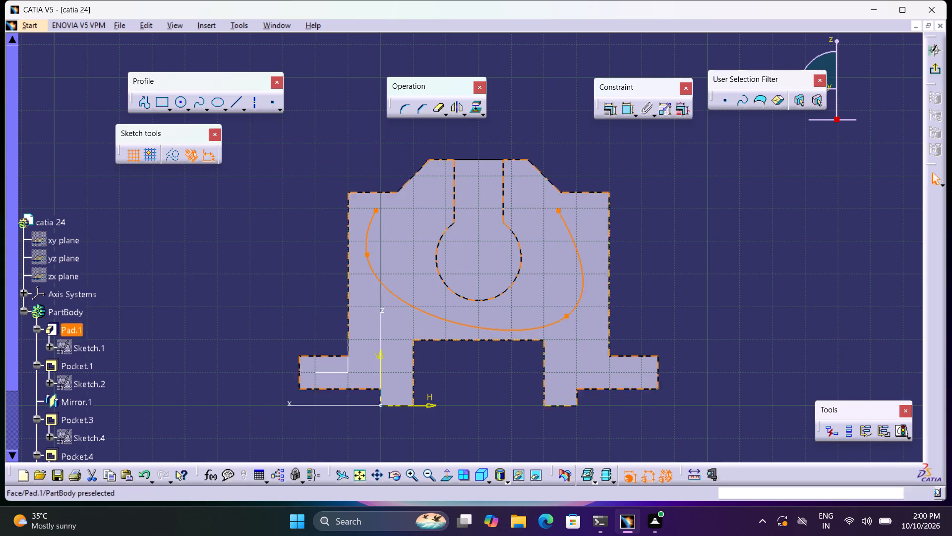
Move the spline's two lower control points to balance the U shape beneath the round bore.
left_click_drag(566, 316, 566, 304)
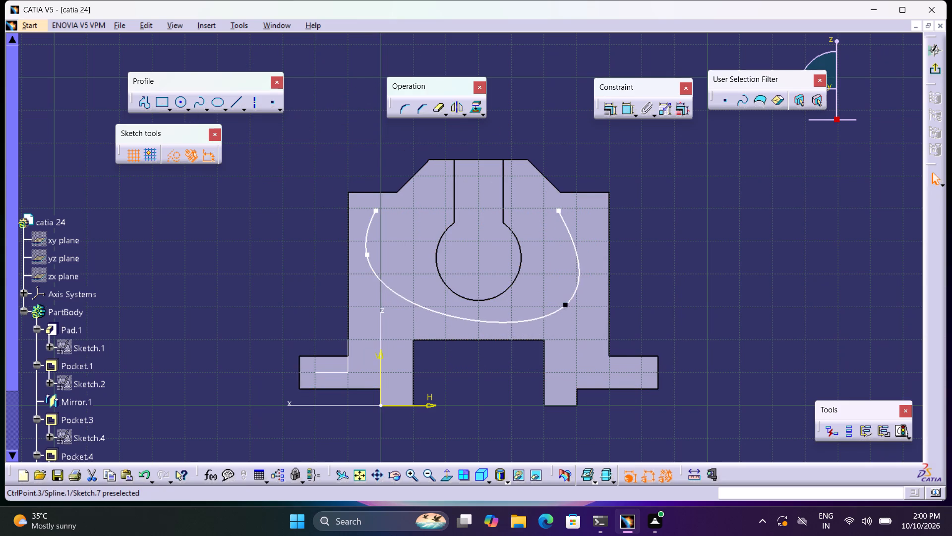
left_click_drag(566, 304, 563, 295)
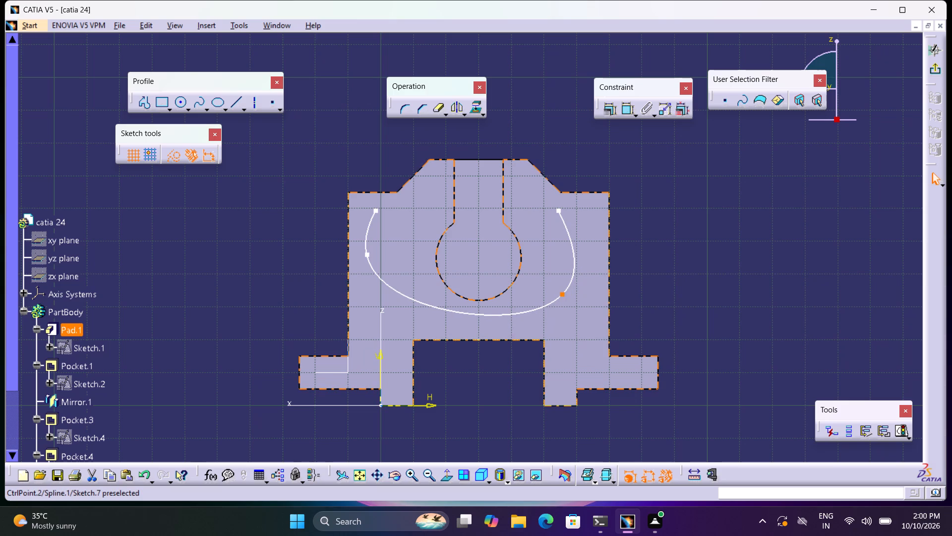
left_click_drag(368, 253, 379, 286)
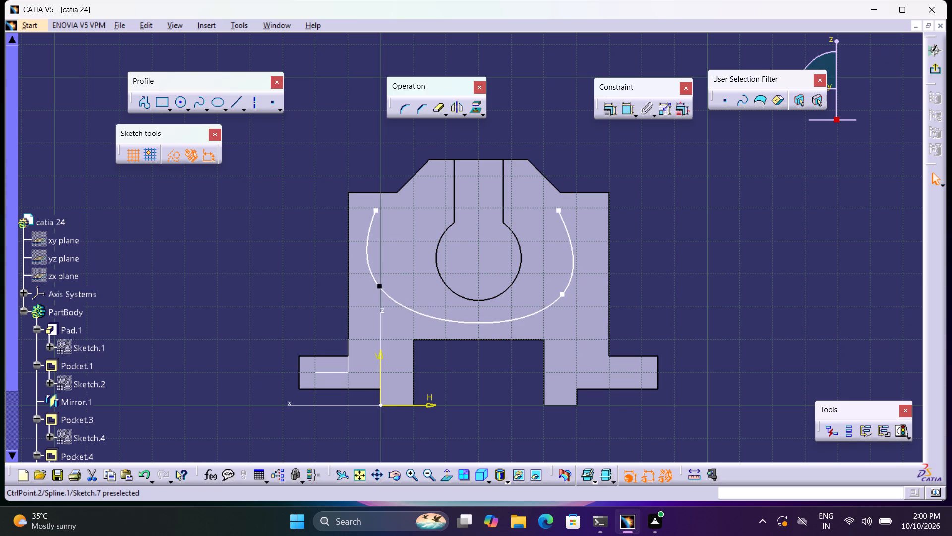
left_click_drag(379, 286, 390, 302)
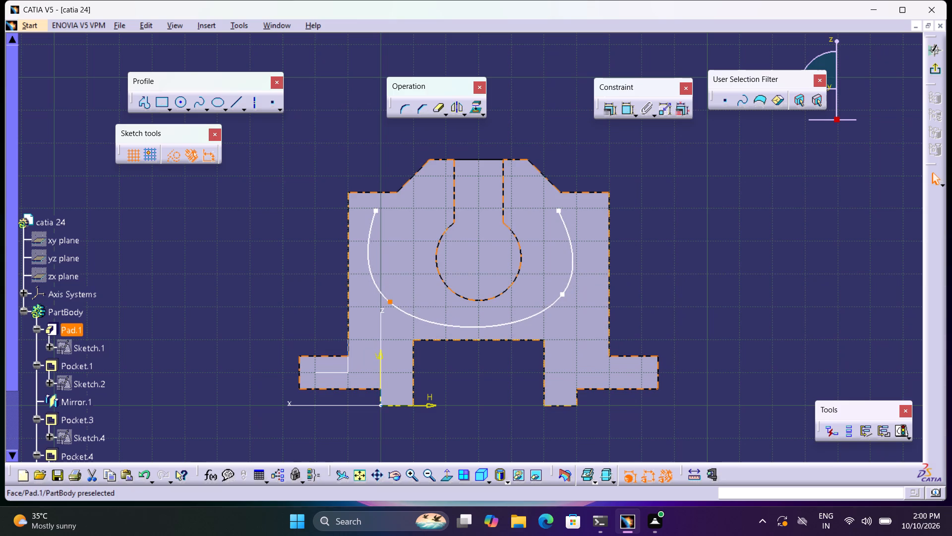
left_click_drag(561, 296, 553, 304)
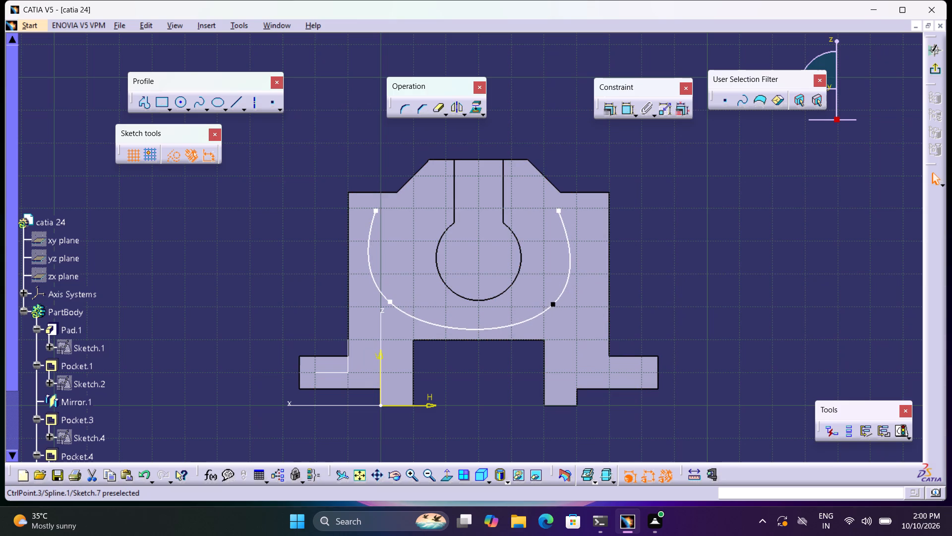
left_click_drag(553, 304, 553, 309)
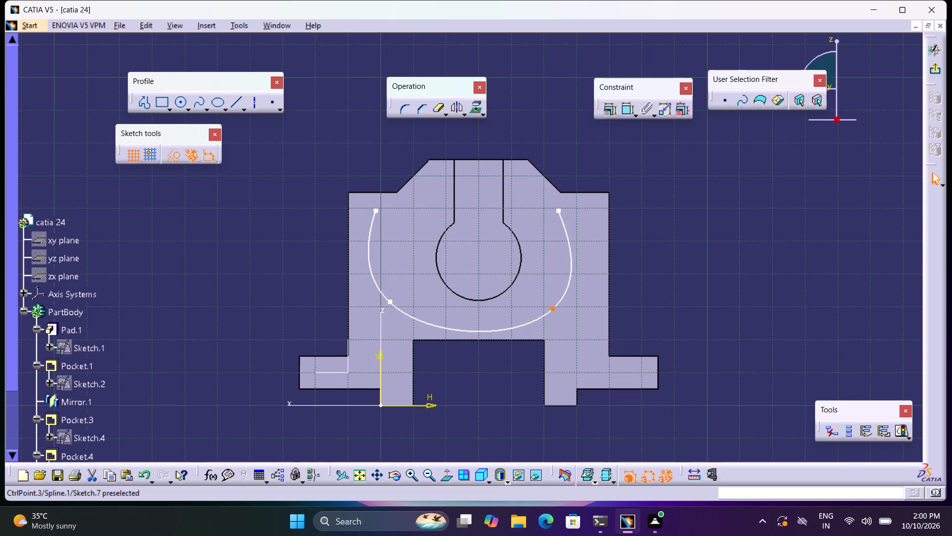
Pull the spline's end points and lower control points inward around the round bore, and shift the whole curve slightly down.
left_click_drag(557, 210, 539, 217)
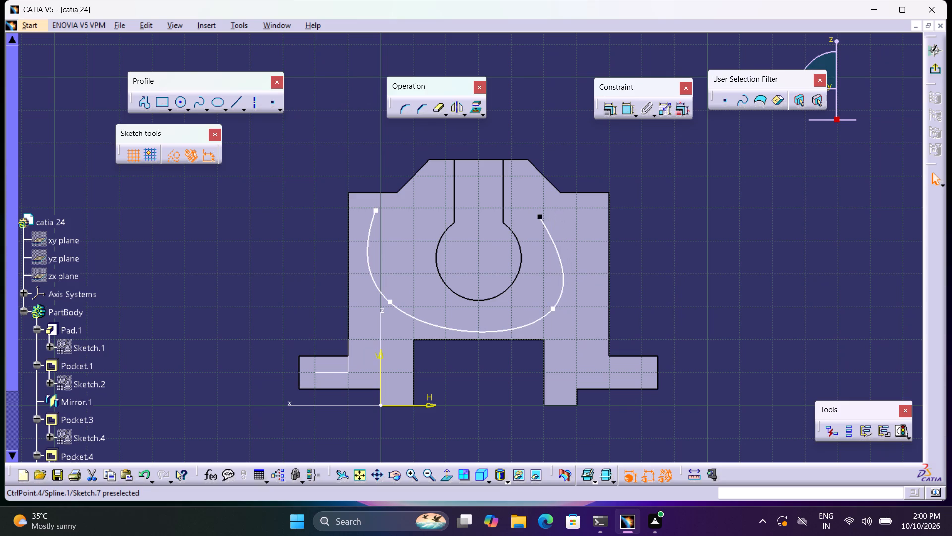
left_click_drag(539, 217, 536, 218)
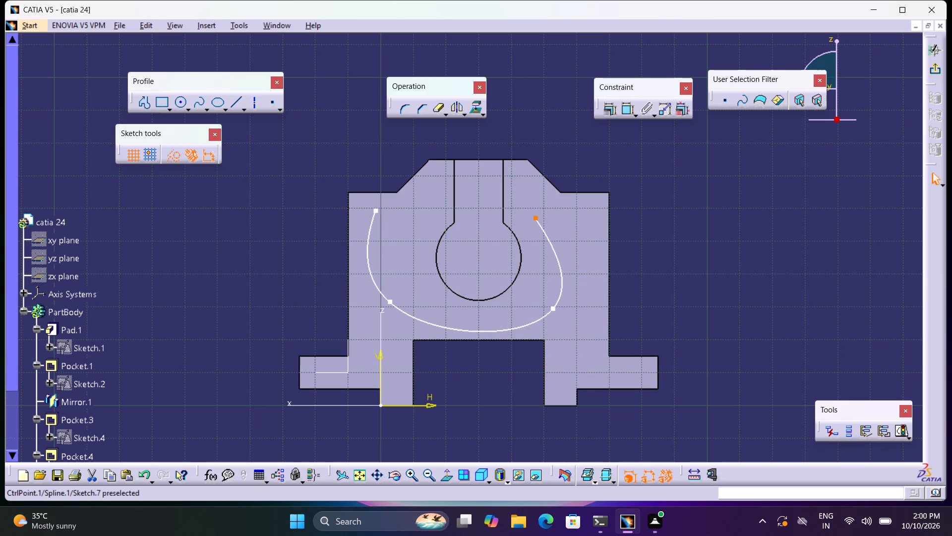
left_click_drag(375, 211, 412, 224)
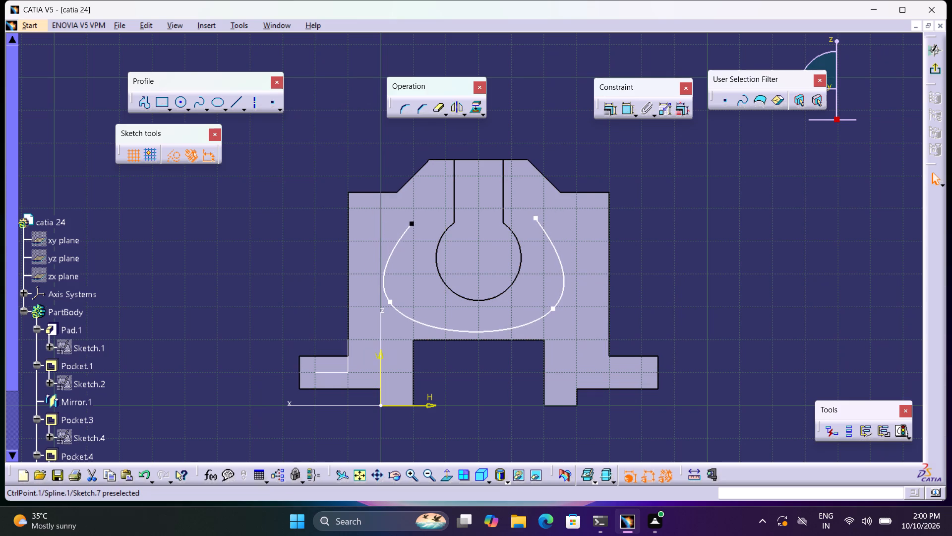
left_click_drag(412, 224, 414, 220)
left_click_drag(389, 300, 398, 283)
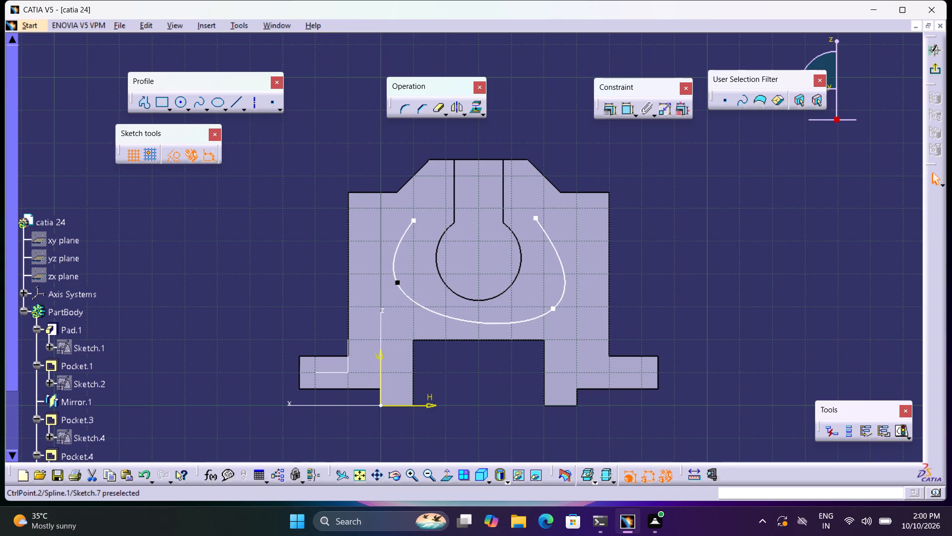
left_click_drag(398, 283, 415, 292)
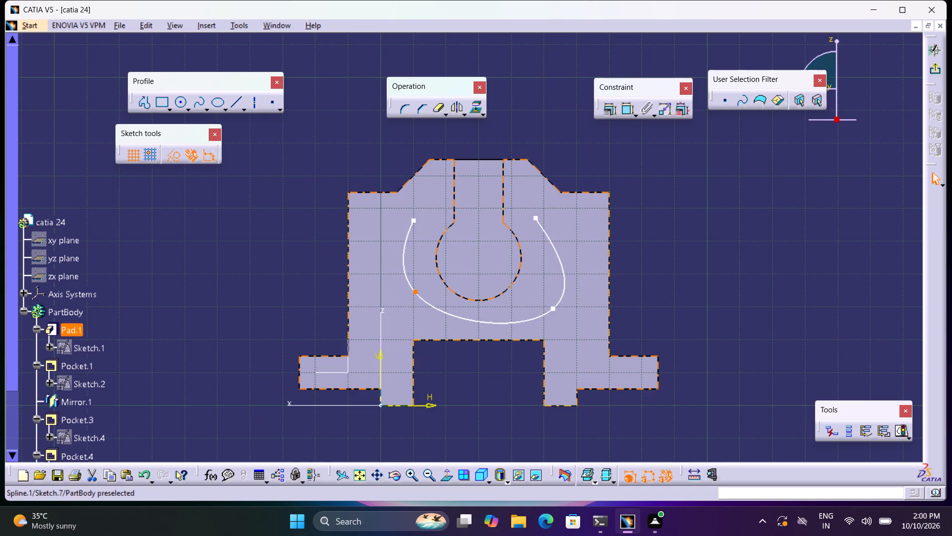
left_click_drag(555, 306, 526, 298)
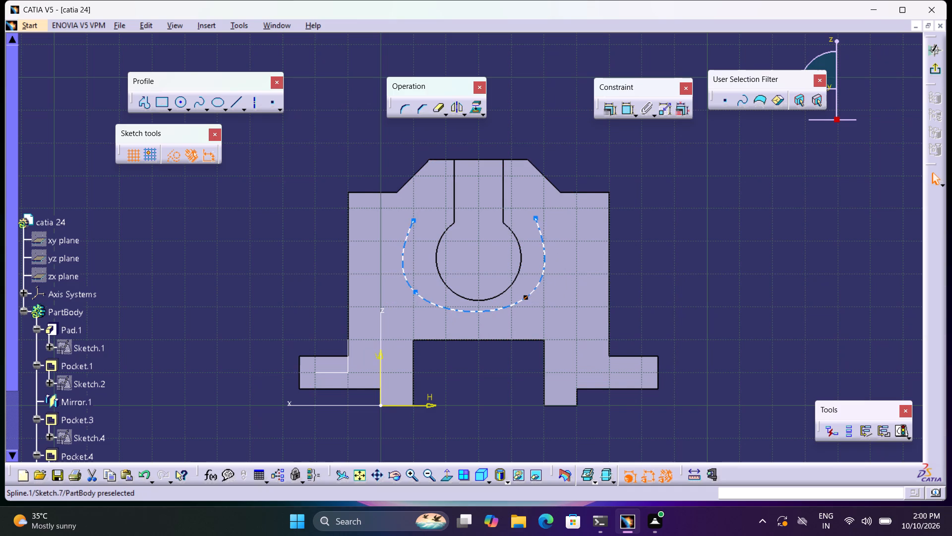
left_click_drag(487, 310, 490, 320)
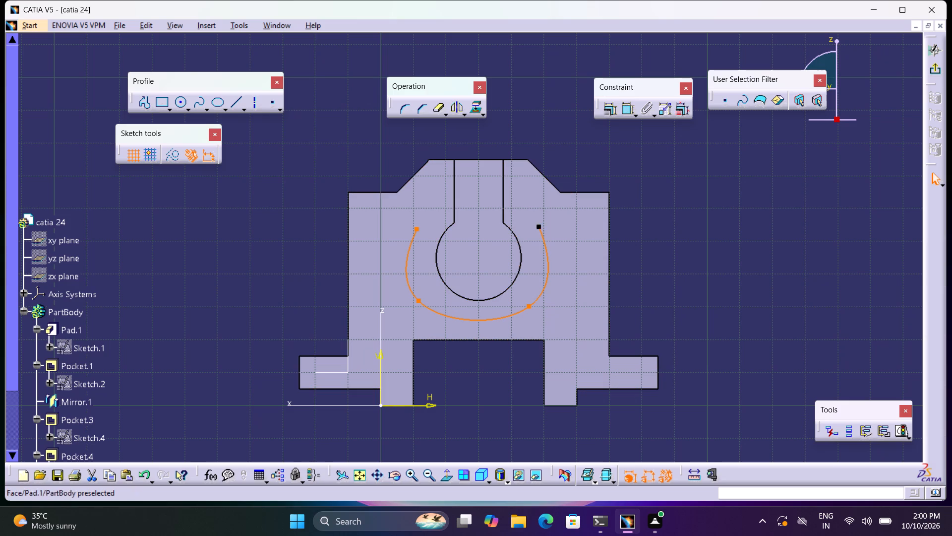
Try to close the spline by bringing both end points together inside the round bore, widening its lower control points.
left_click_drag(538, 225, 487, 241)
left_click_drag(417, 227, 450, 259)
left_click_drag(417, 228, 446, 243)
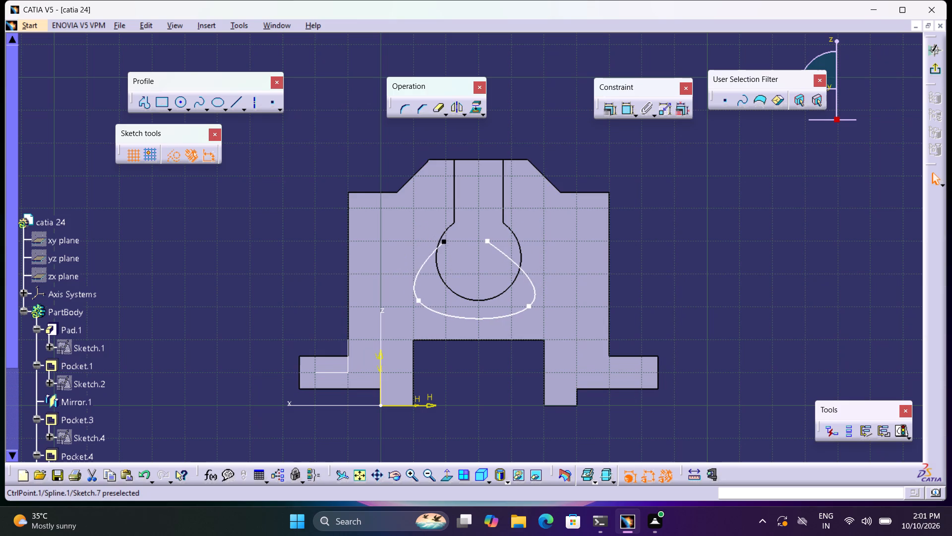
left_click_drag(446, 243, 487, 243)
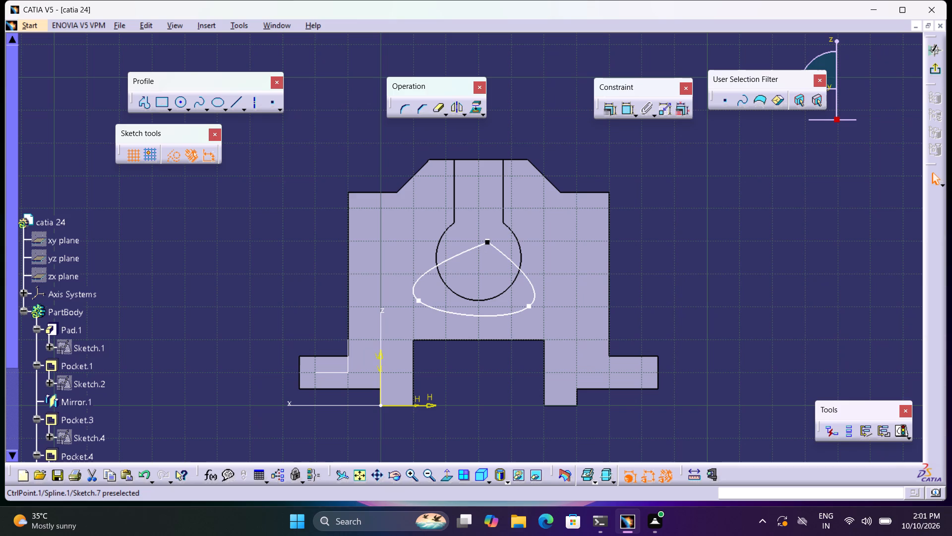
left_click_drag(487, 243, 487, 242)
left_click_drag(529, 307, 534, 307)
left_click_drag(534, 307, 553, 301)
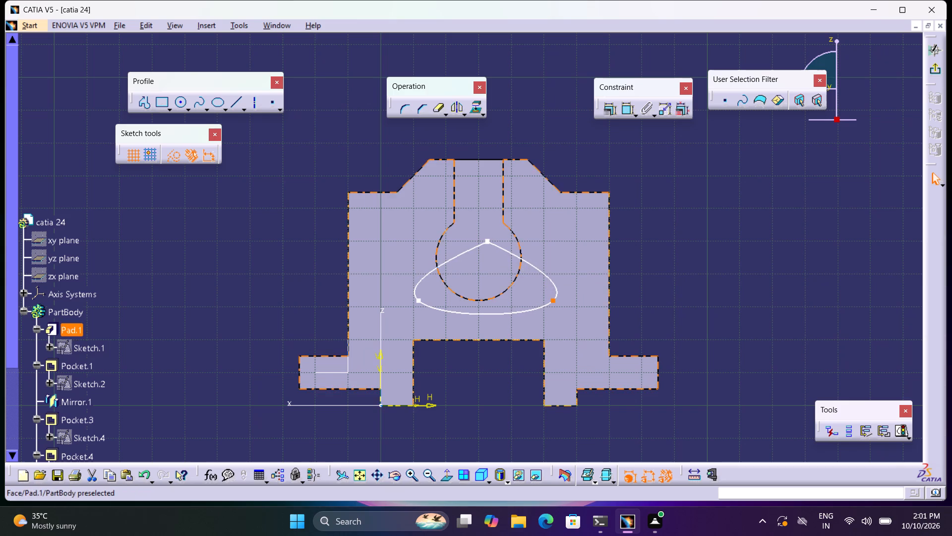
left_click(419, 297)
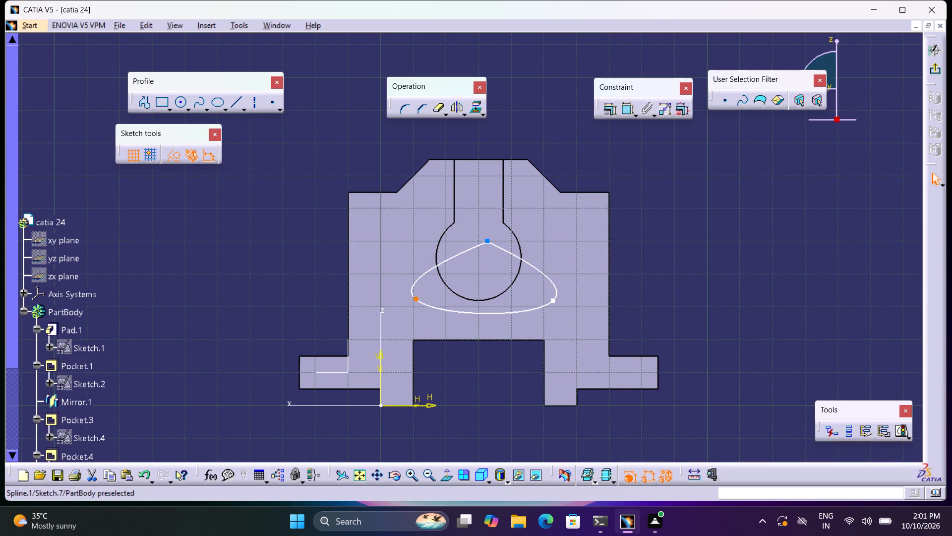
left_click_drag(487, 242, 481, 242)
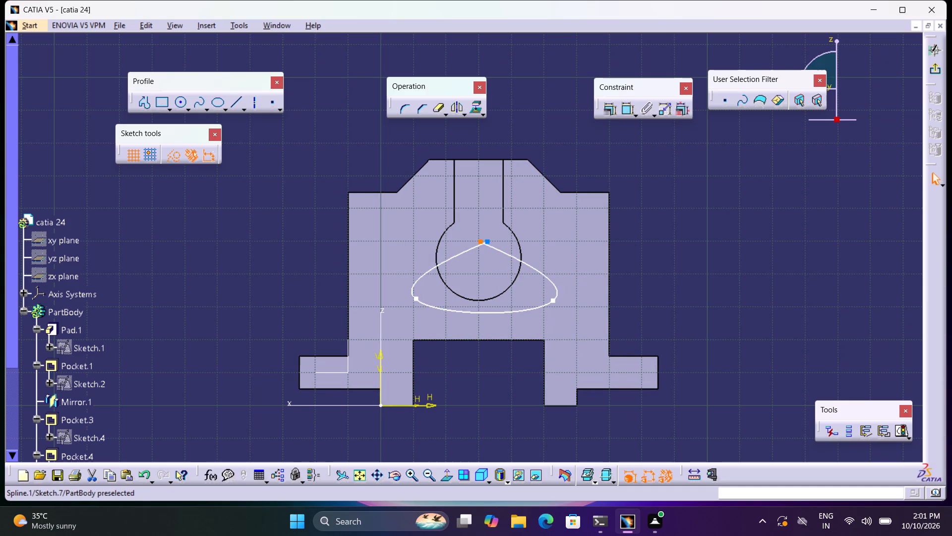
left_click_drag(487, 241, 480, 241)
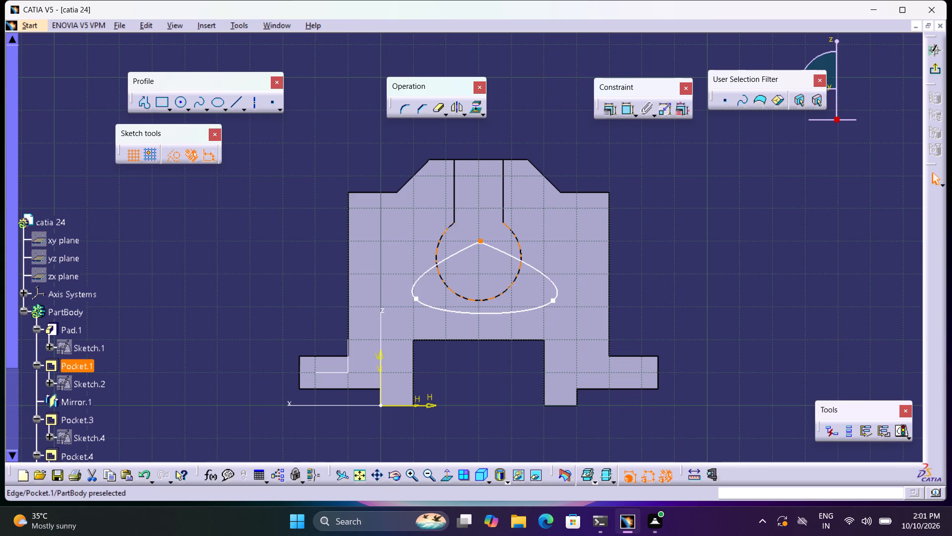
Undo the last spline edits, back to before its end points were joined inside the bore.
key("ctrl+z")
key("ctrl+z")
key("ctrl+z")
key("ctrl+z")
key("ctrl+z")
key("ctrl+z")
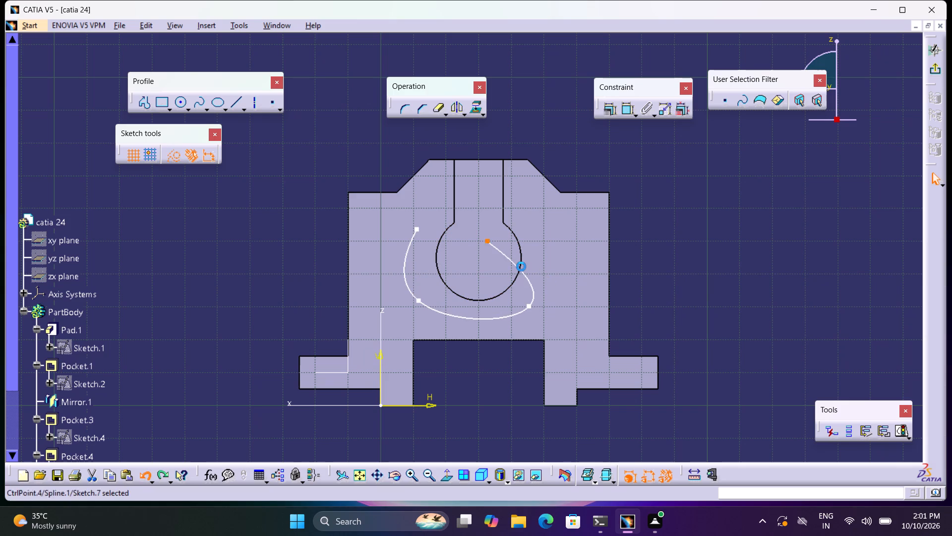
Undo the remaining spline edits and the spline itself, back to before the side-face sketch was opened for drawing.
key("ctrl+z")
key("ctrl+z")
key("ctrl+z")
key("ctrl+z")
key("ctrl+z")
key("ctrl+z")
key("ctrl+z")
key("ctrl+z")
key("ctrl+z")
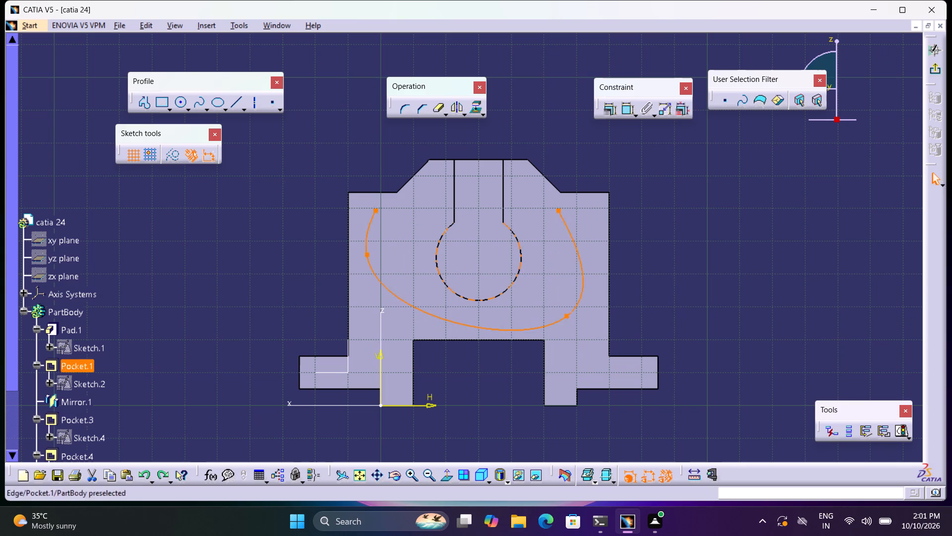
key("ctrl+z")
key("ctrl+z")
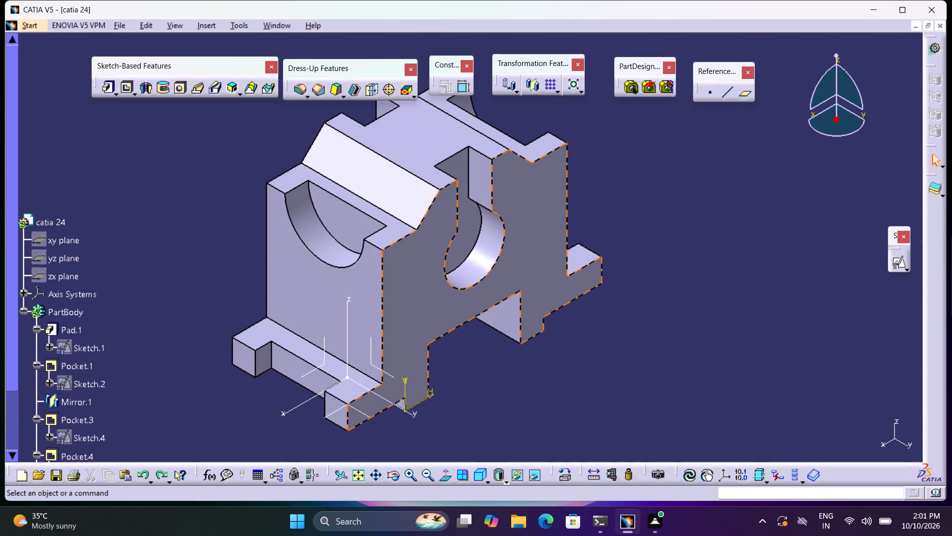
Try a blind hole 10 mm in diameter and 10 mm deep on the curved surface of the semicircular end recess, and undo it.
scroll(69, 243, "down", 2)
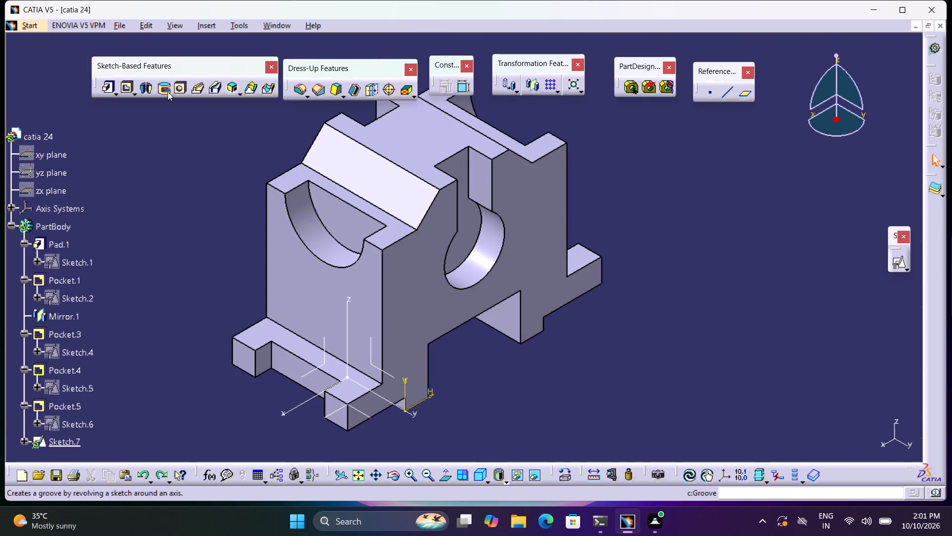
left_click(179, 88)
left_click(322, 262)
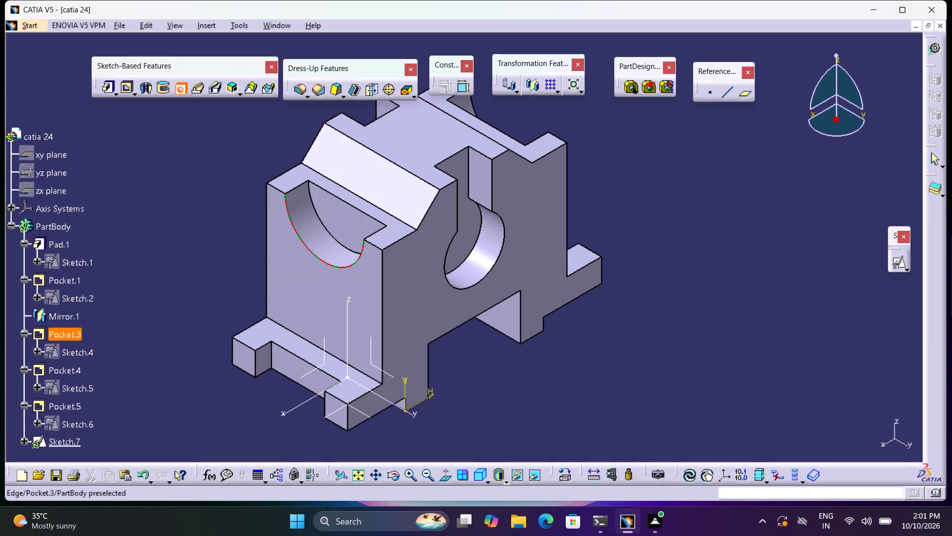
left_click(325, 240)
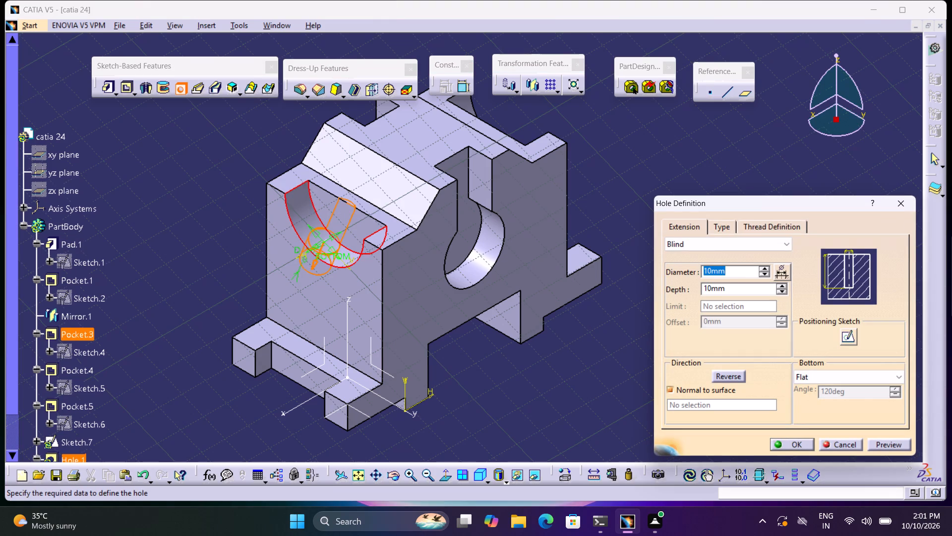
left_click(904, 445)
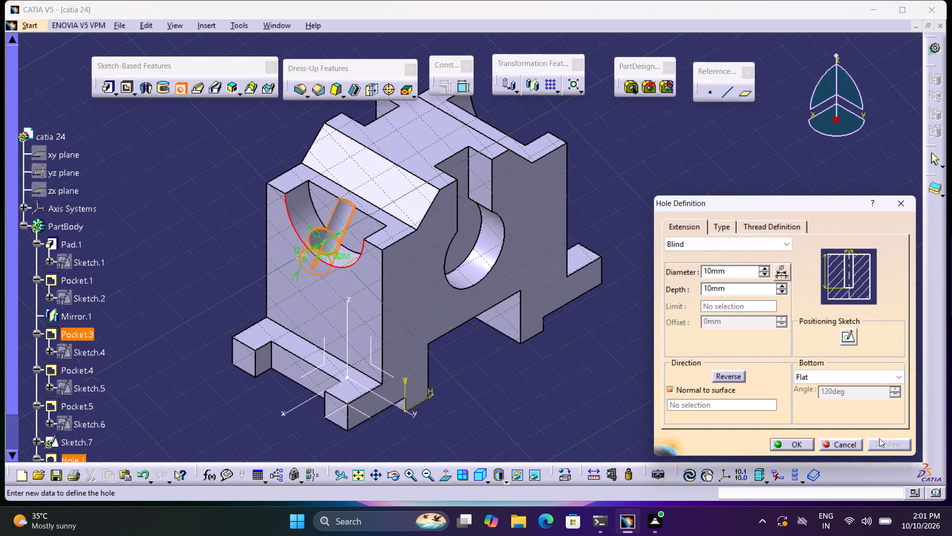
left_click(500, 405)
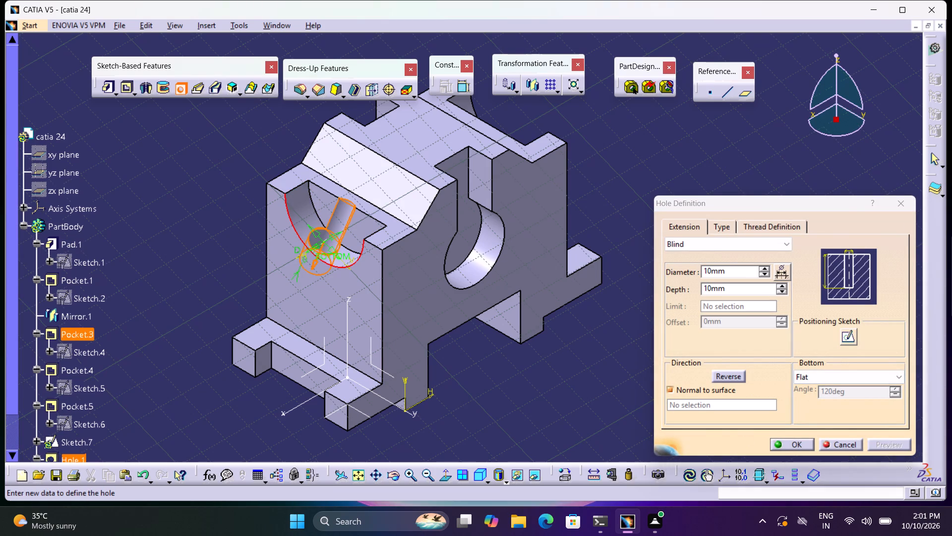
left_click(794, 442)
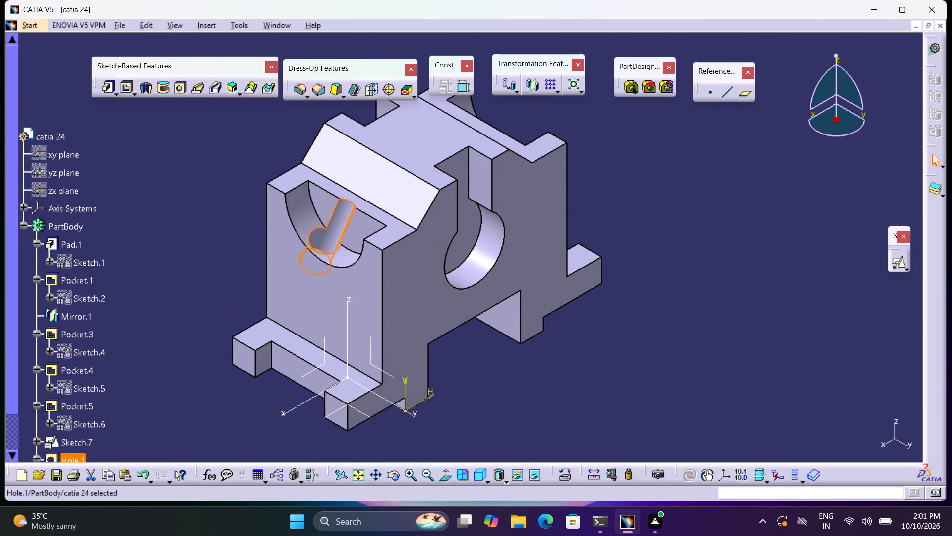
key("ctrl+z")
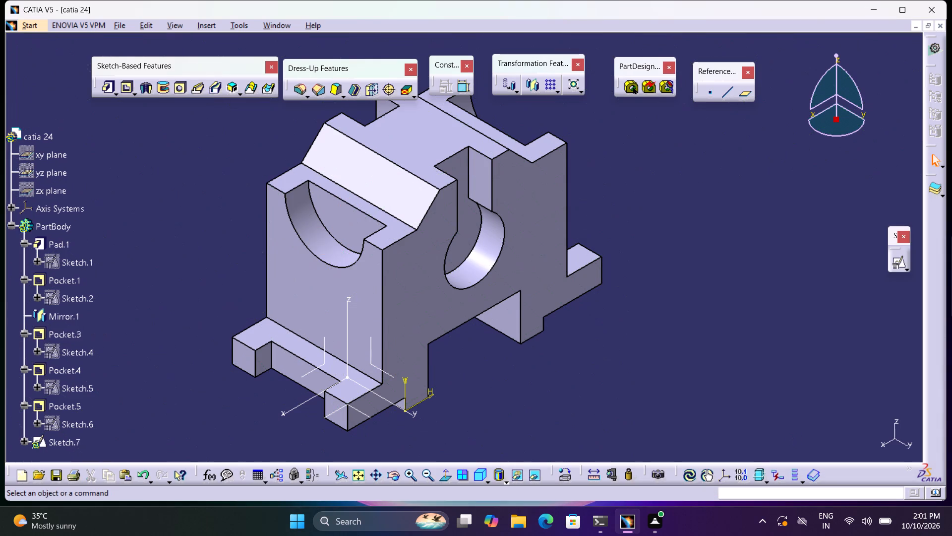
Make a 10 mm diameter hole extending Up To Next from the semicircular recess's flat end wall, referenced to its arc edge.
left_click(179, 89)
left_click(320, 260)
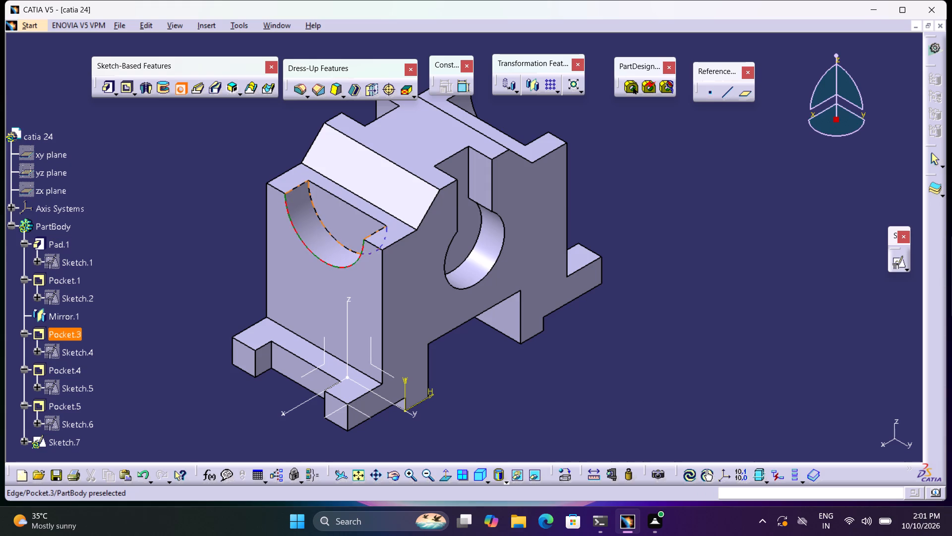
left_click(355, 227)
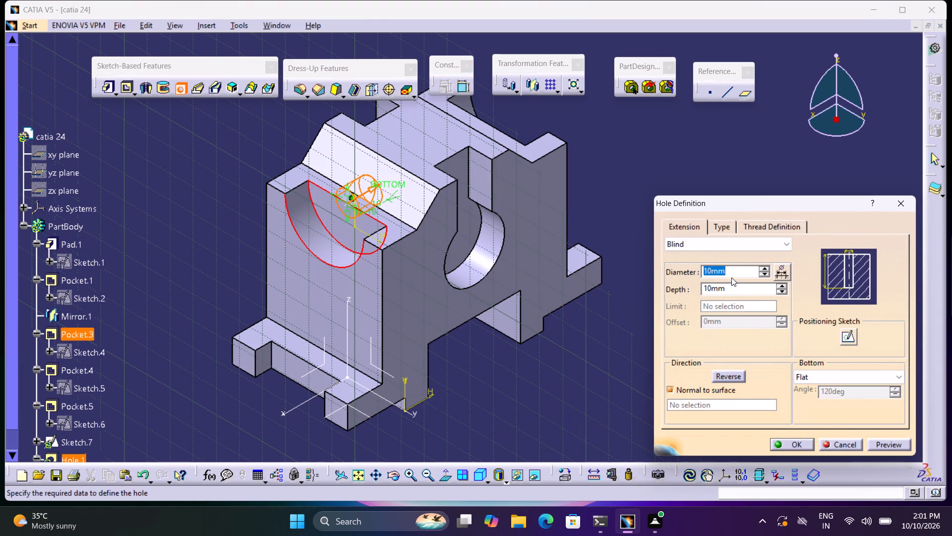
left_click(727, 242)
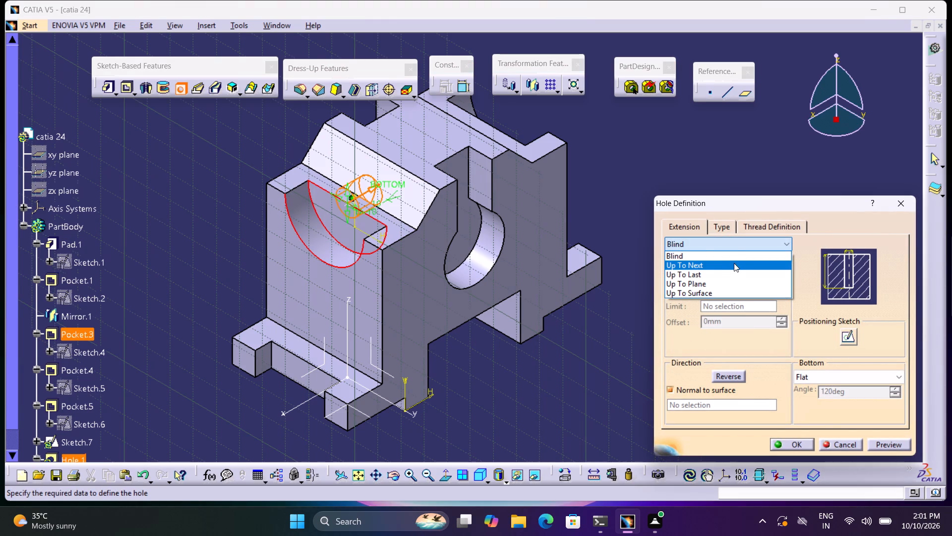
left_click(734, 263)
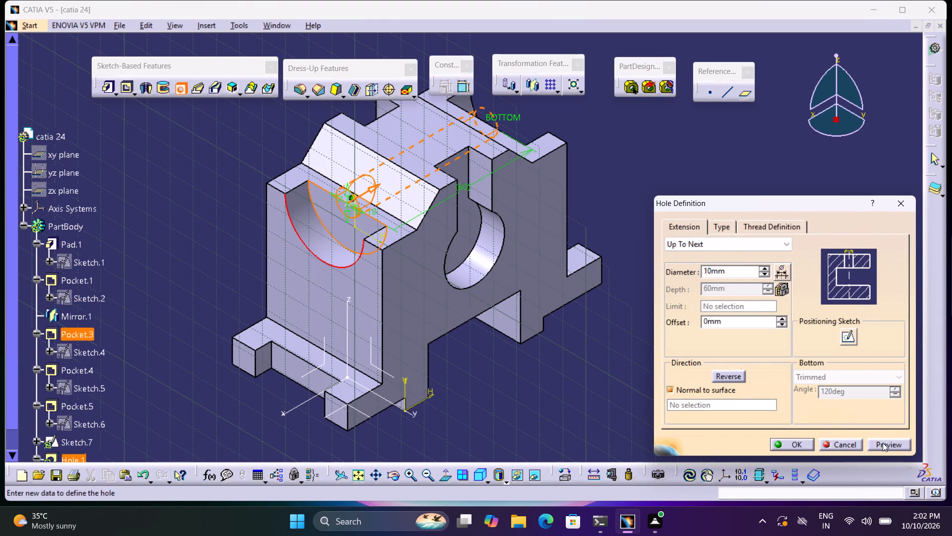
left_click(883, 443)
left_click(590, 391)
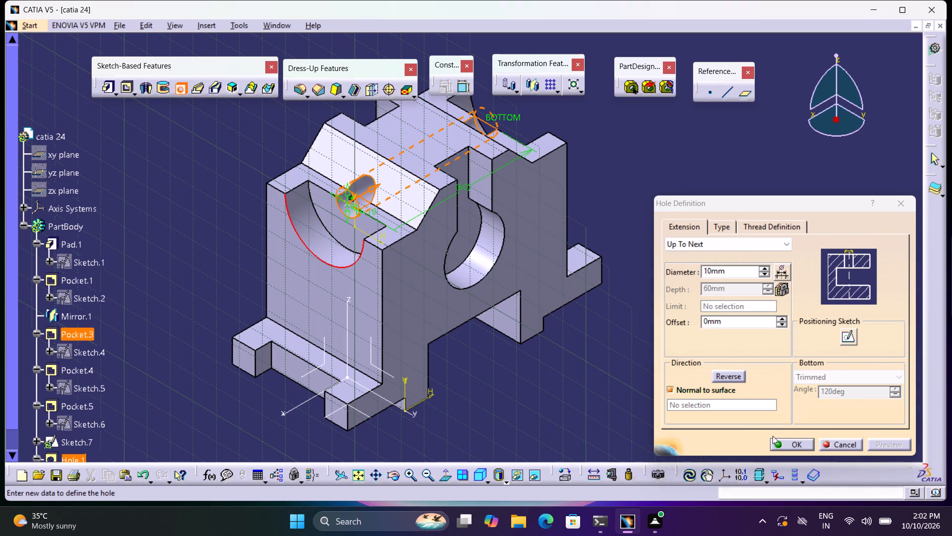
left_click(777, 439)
Examine the hole at the semicircular recess from the end, from above and in isometric view.
middle_click_drag(536, 406, 538, 397)
right_click_drag(538, 405, 538, 397)
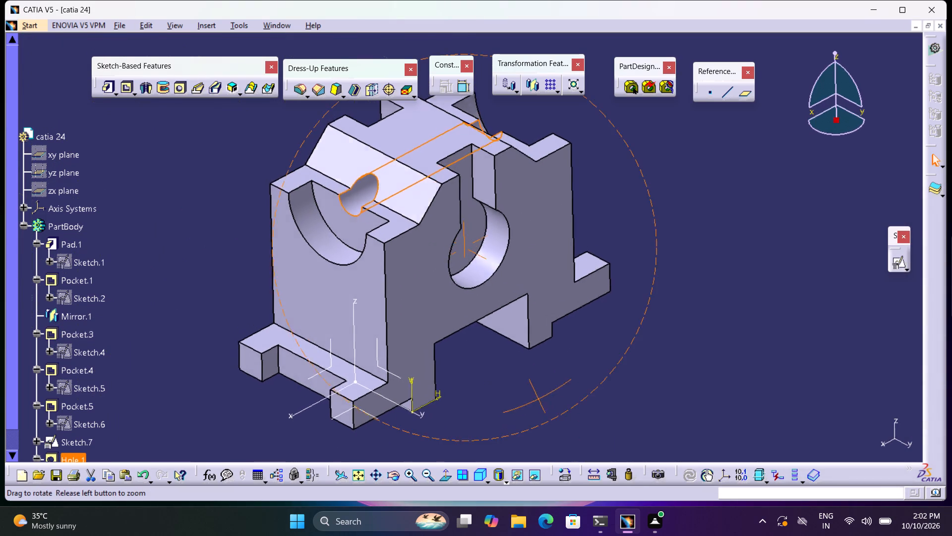
right_click_drag(538, 397, 551, 378)
middle_click_drag(538, 397, 598, 370)
right_click(595, 367)
middle_click_drag(550, 386, 616, 332)
right_click_drag(551, 385, 616, 332)
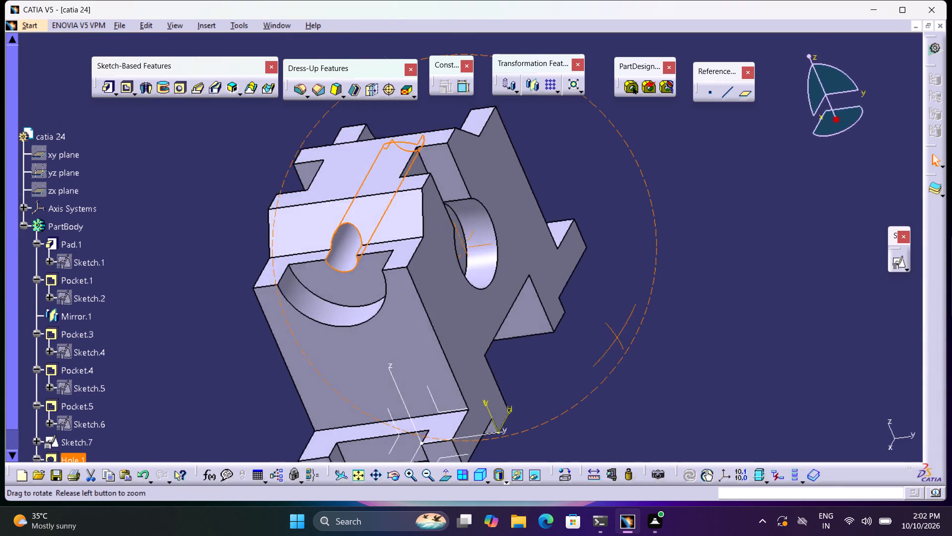
right_click_drag(616, 332, 619, 381)
middle_click_drag(616, 332, 617, 379)
middle_click_drag(453, 270, 451, 226)
right_click_drag(451, 226, 451, 226)
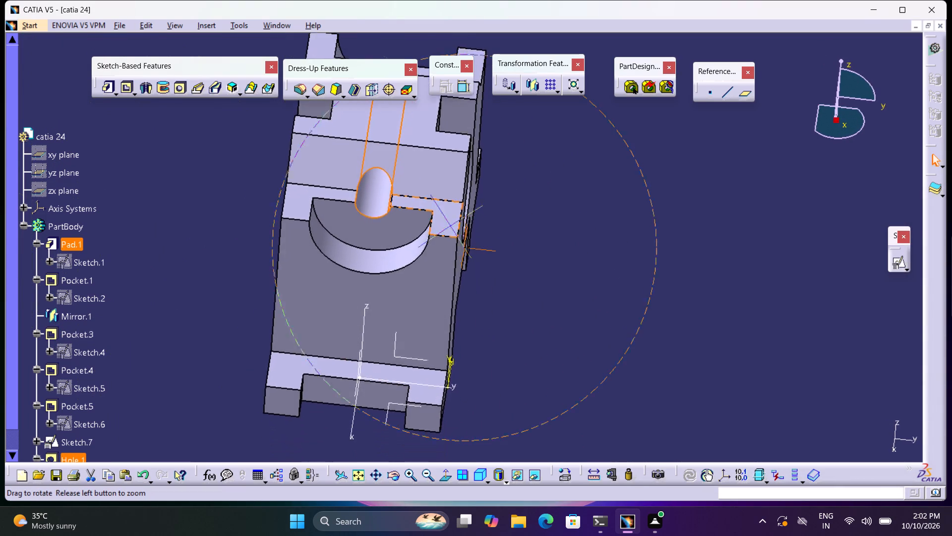
right_click_drag(451, 226, 414, 132)
middle_click_drag(451, 226, 414, 137)
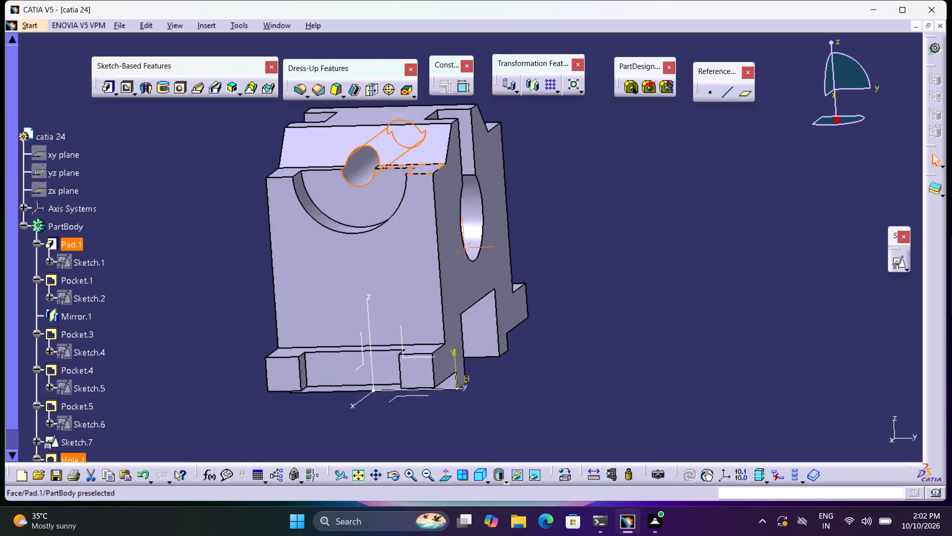
left_click(480, 474)
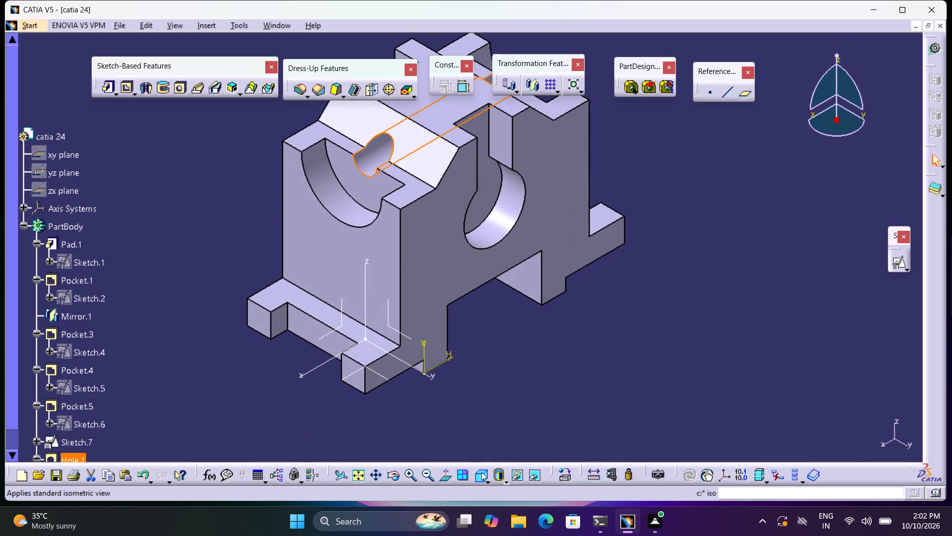
middle_click_drag(654, 474, 648, 473)
middle_click_drag(641, 333, 609, 353)
middle_click(609, 353)
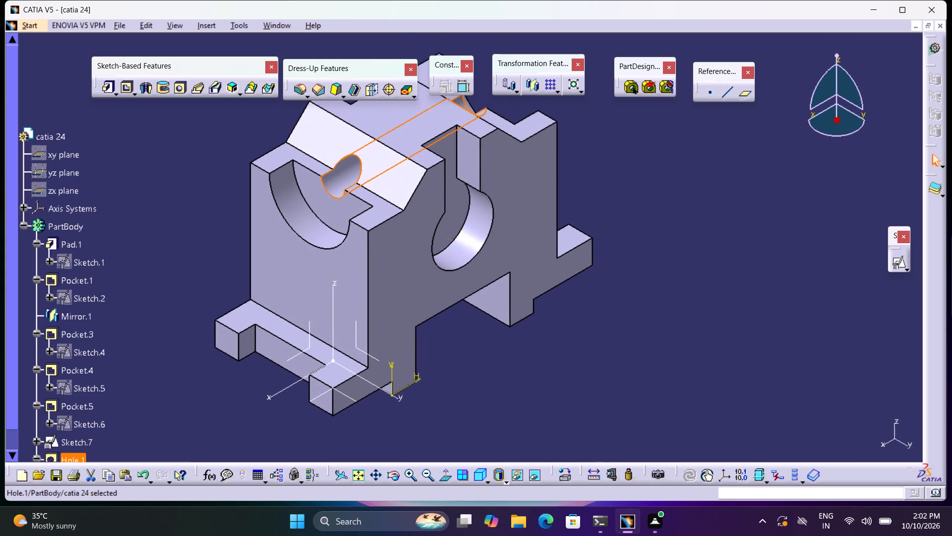
middle_click_drag(329, 226, 357, 424)
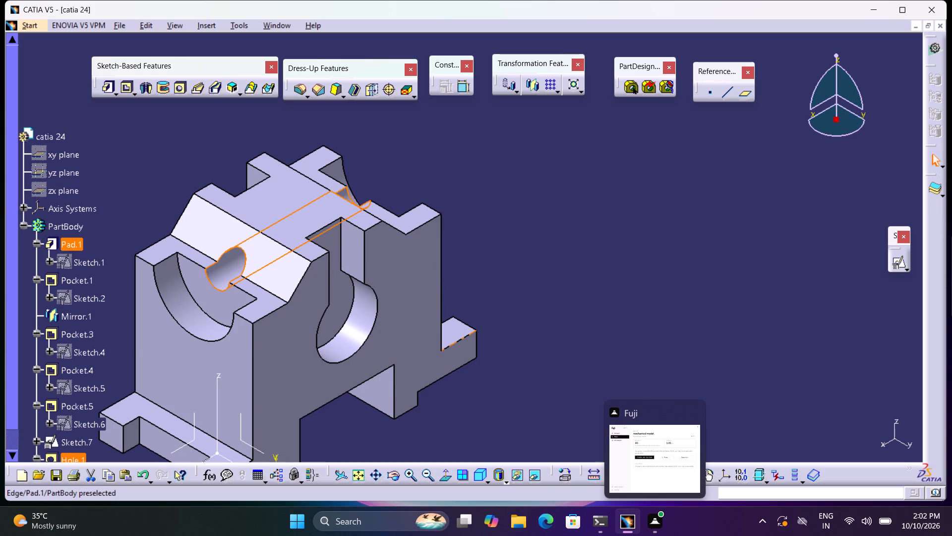
middle_click_drag(532, 283, 593, 231)
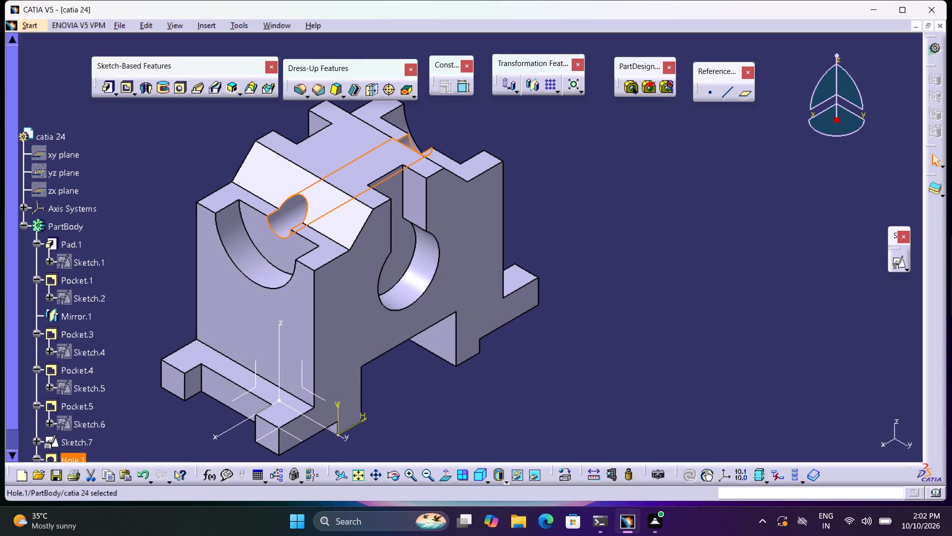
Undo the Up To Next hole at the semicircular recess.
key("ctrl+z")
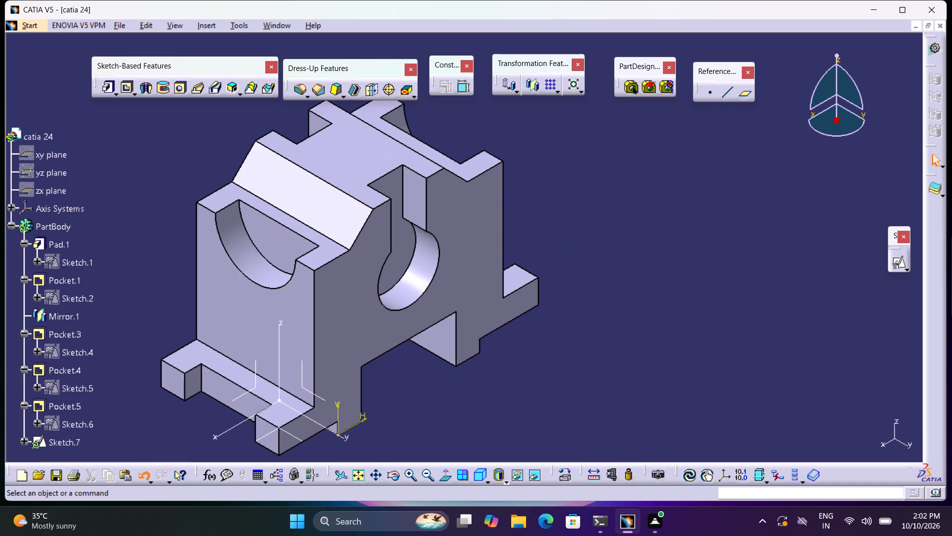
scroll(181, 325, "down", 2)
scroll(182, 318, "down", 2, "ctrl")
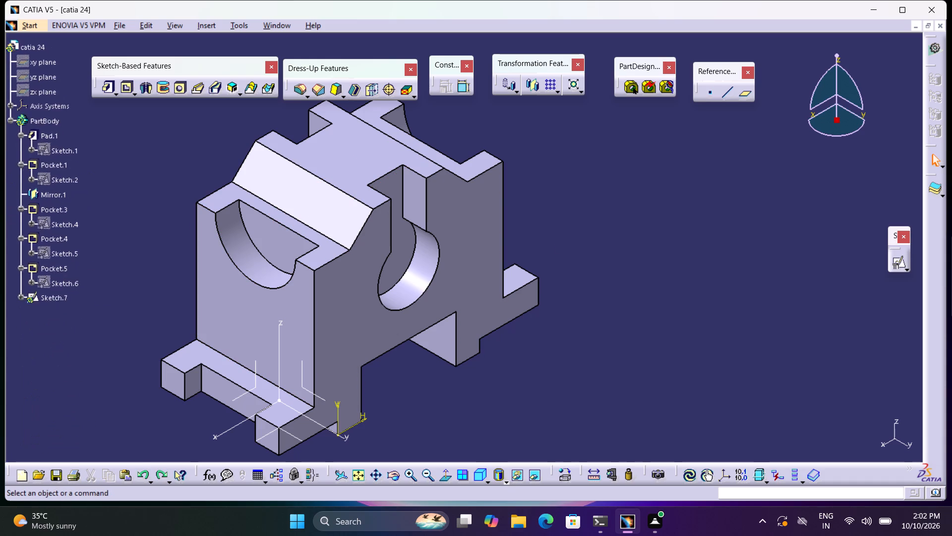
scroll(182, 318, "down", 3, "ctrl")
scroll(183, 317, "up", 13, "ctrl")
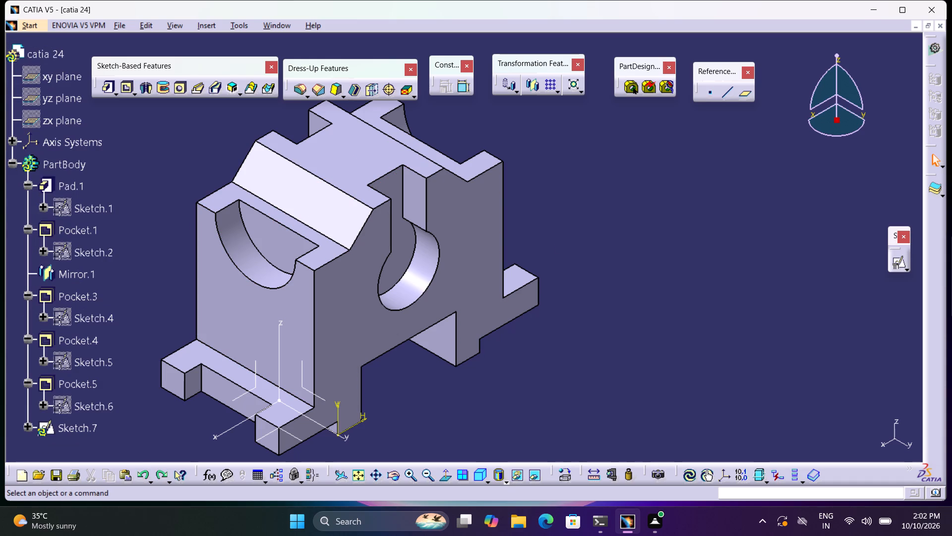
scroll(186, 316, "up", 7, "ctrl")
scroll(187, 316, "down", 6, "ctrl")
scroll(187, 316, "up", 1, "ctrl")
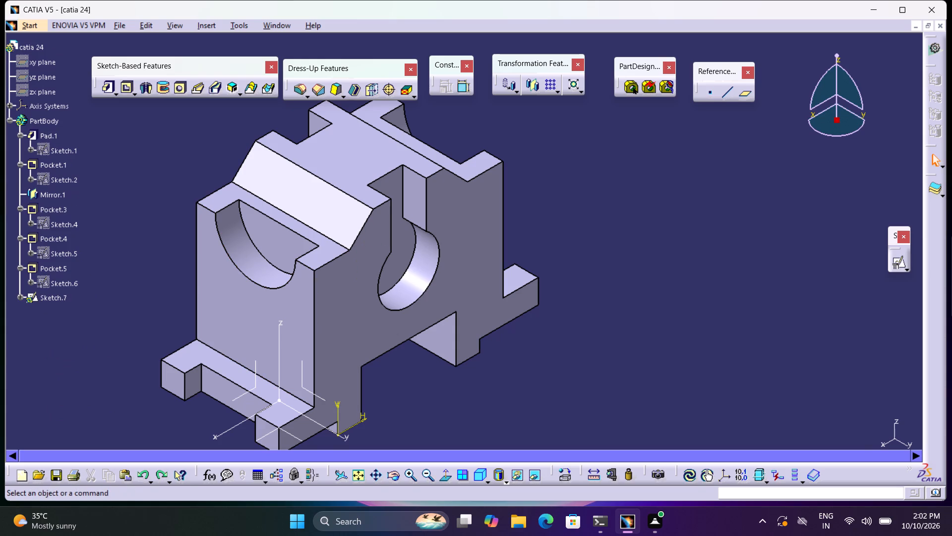
Open a new positioned sketch on the side face that contains the keyhole bore.
left_click(900, 258)
left_click(341, 324)
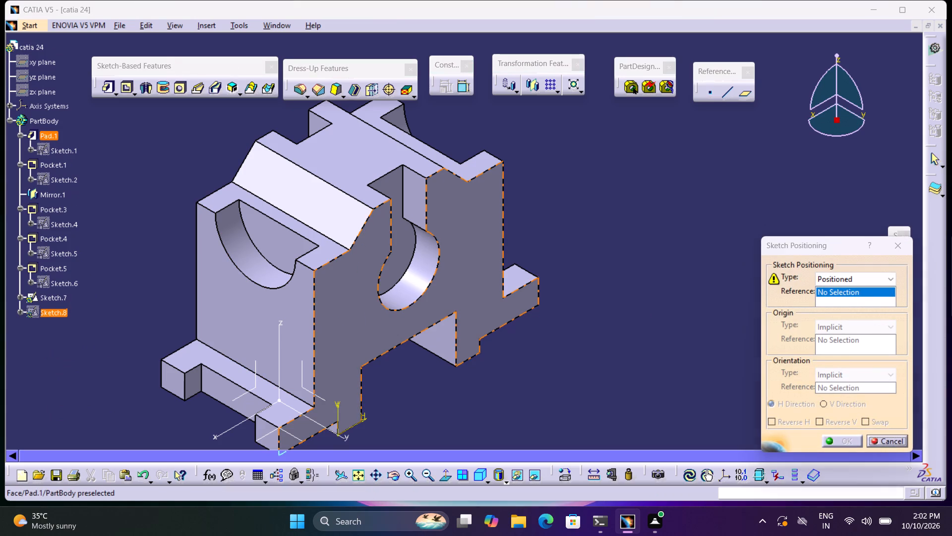
left_click(831, 443)
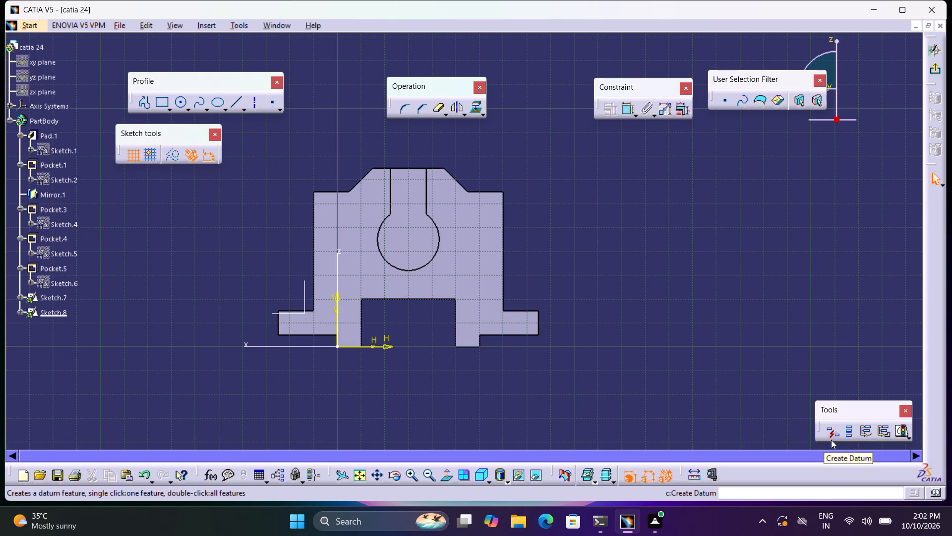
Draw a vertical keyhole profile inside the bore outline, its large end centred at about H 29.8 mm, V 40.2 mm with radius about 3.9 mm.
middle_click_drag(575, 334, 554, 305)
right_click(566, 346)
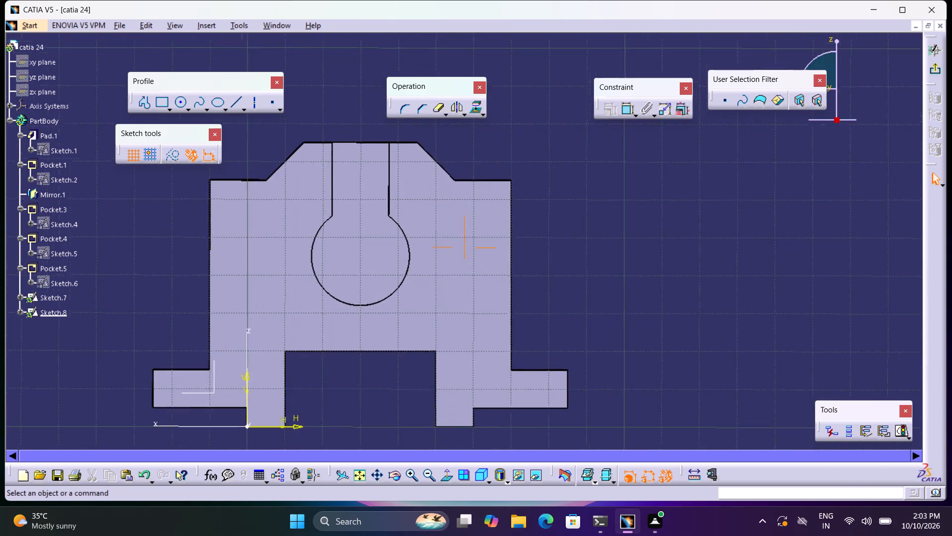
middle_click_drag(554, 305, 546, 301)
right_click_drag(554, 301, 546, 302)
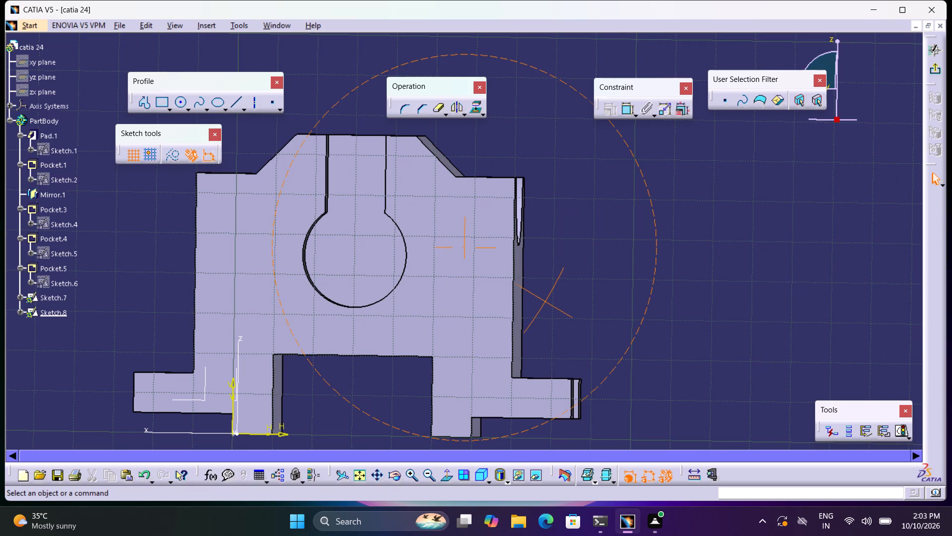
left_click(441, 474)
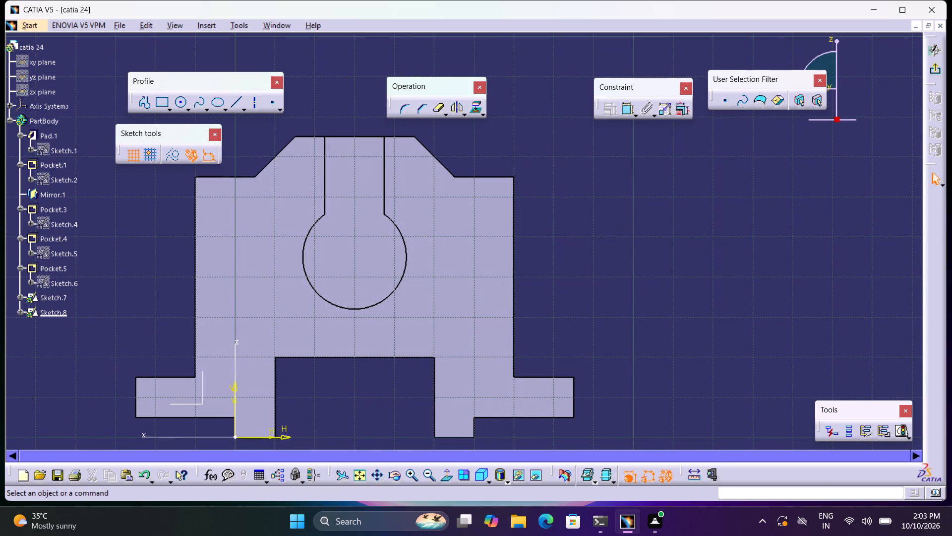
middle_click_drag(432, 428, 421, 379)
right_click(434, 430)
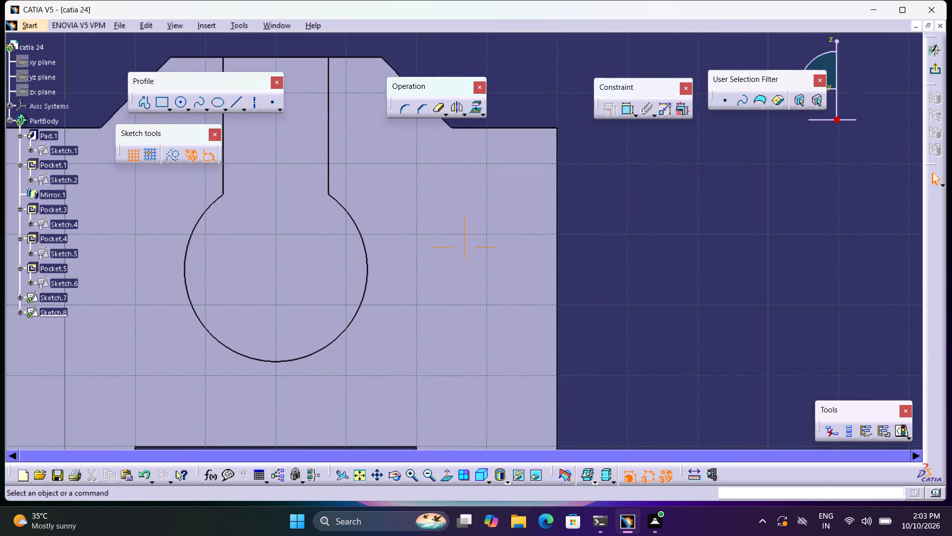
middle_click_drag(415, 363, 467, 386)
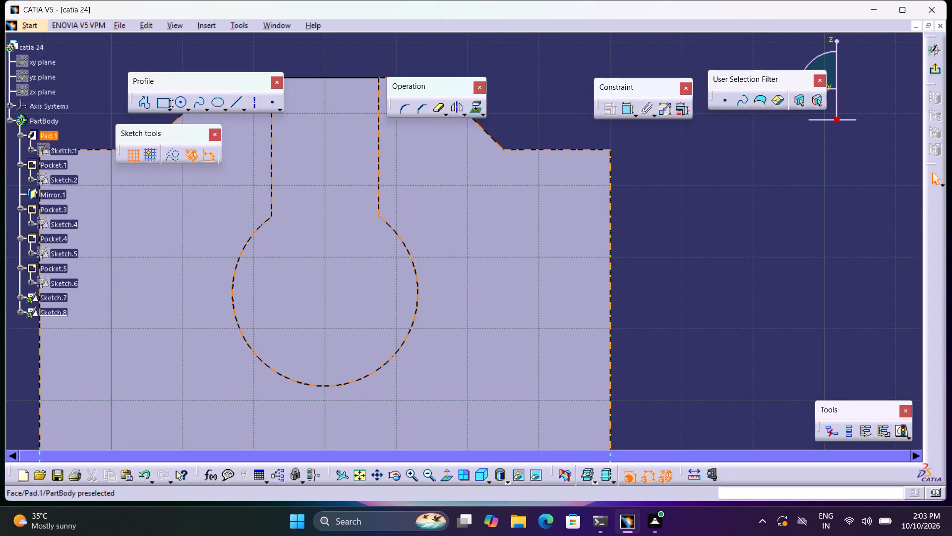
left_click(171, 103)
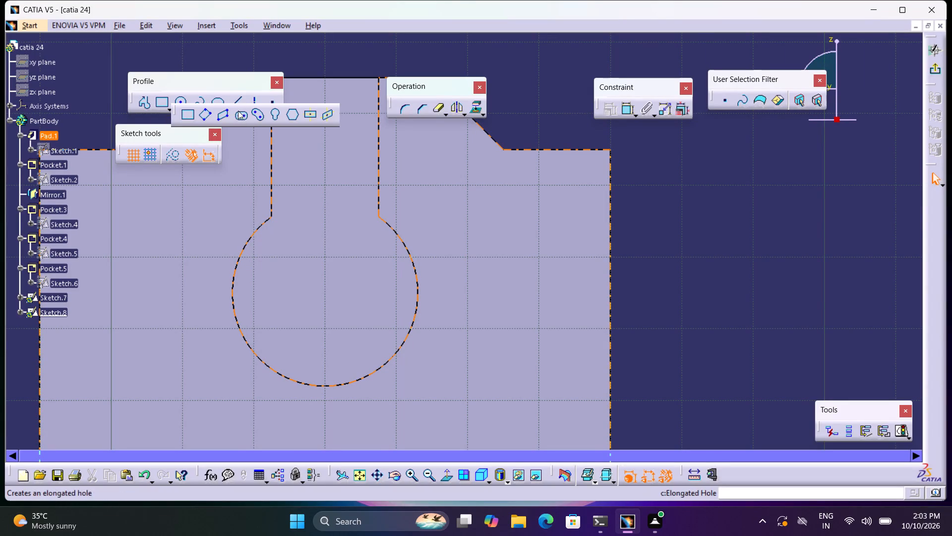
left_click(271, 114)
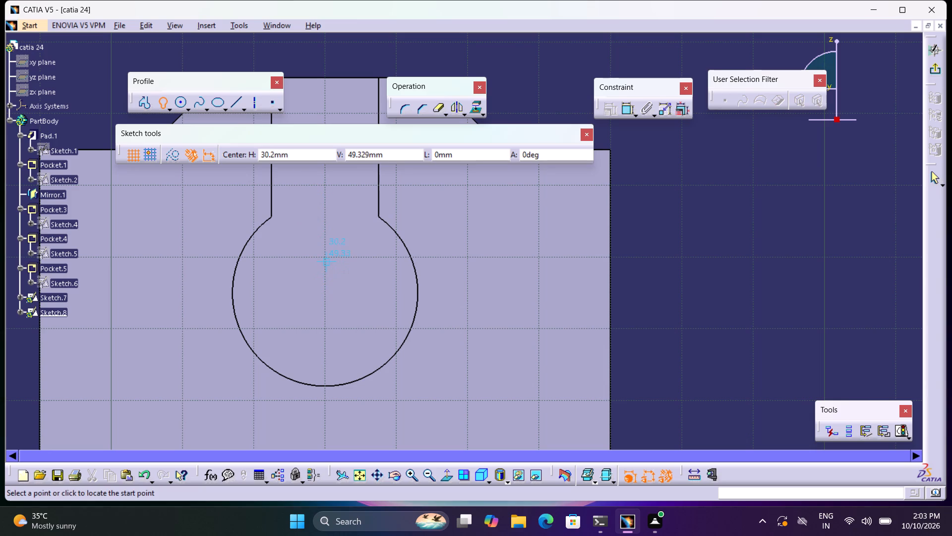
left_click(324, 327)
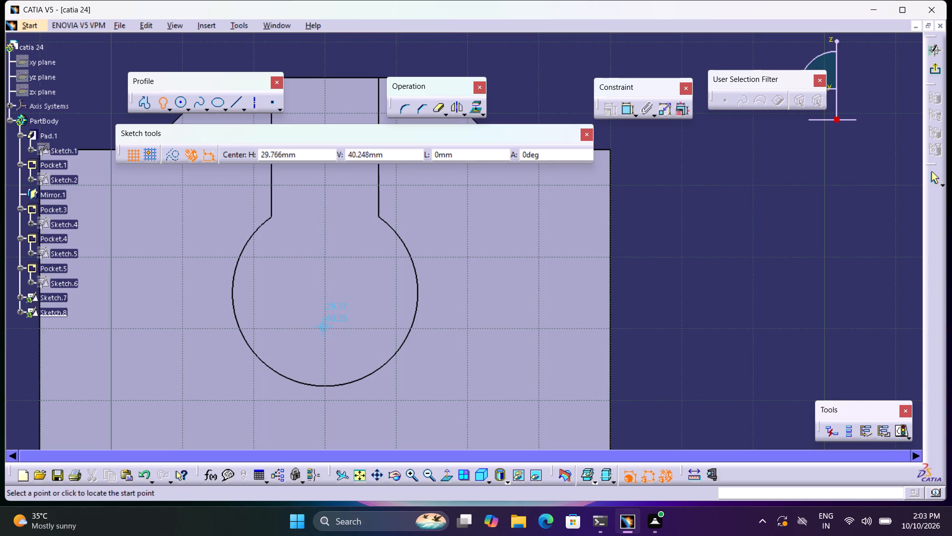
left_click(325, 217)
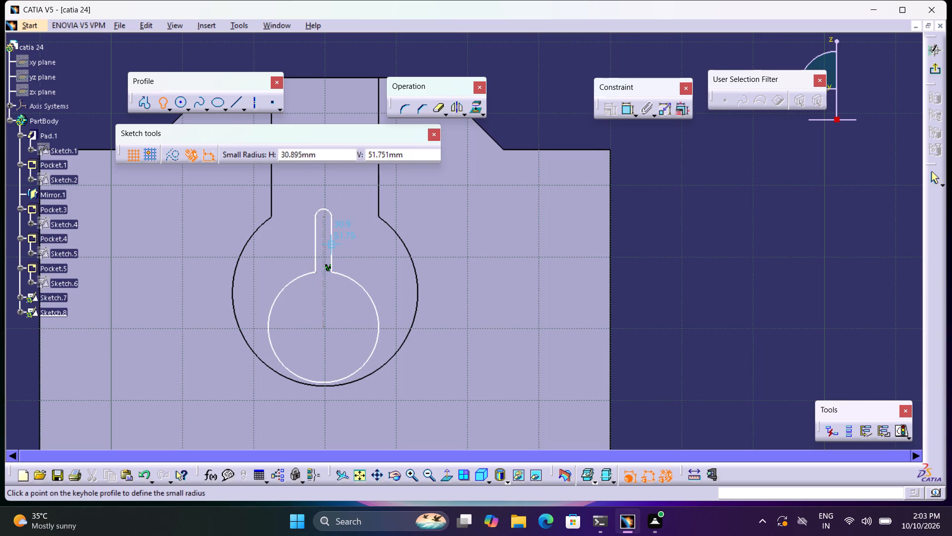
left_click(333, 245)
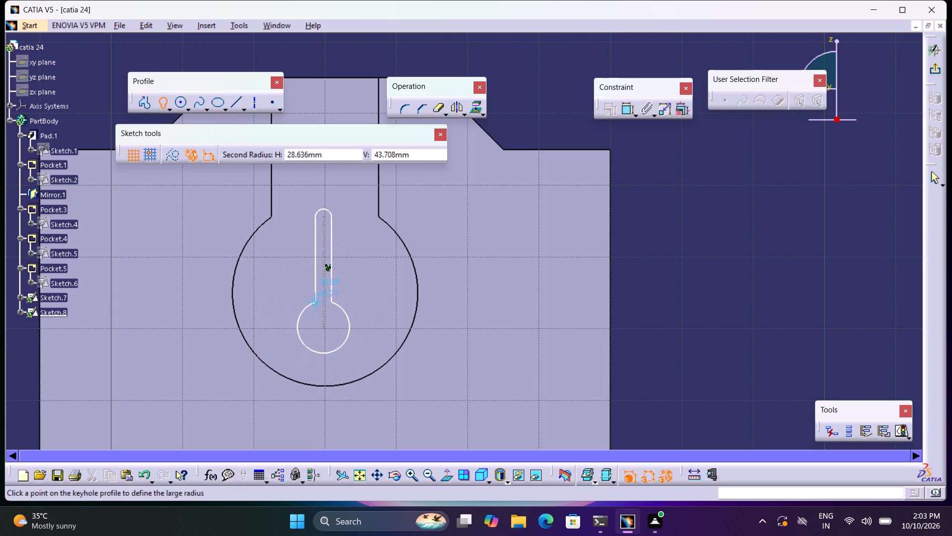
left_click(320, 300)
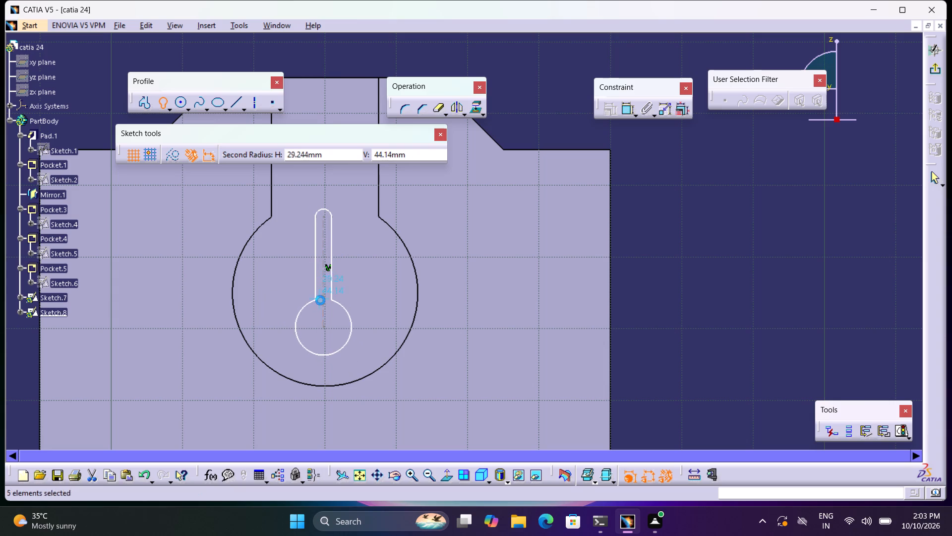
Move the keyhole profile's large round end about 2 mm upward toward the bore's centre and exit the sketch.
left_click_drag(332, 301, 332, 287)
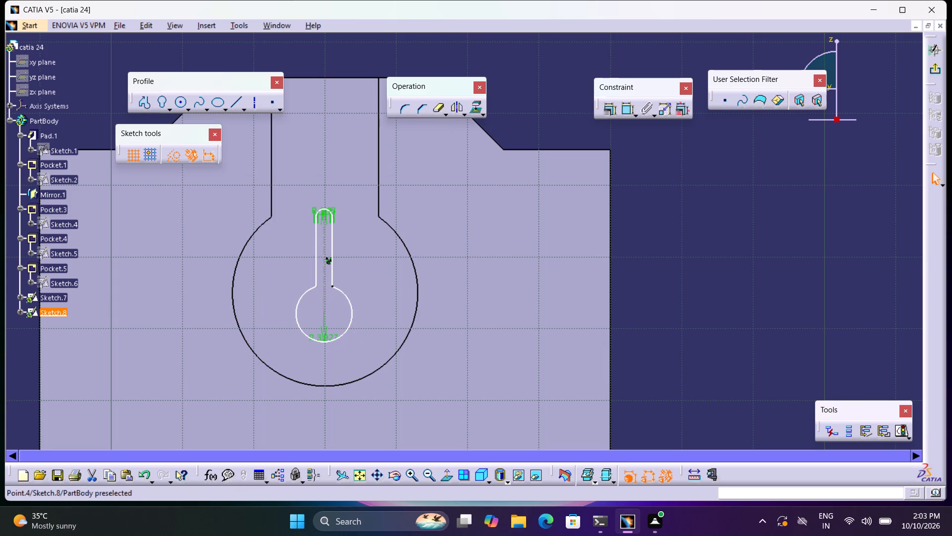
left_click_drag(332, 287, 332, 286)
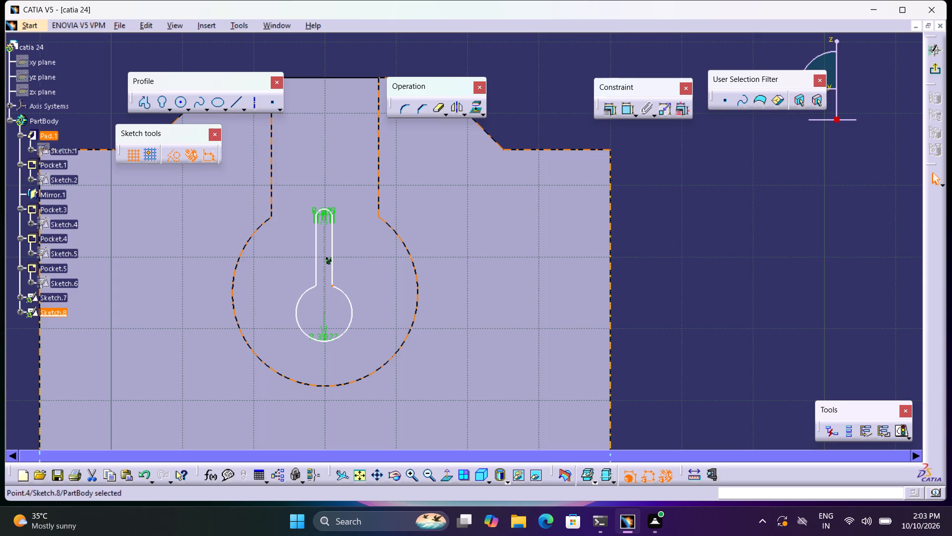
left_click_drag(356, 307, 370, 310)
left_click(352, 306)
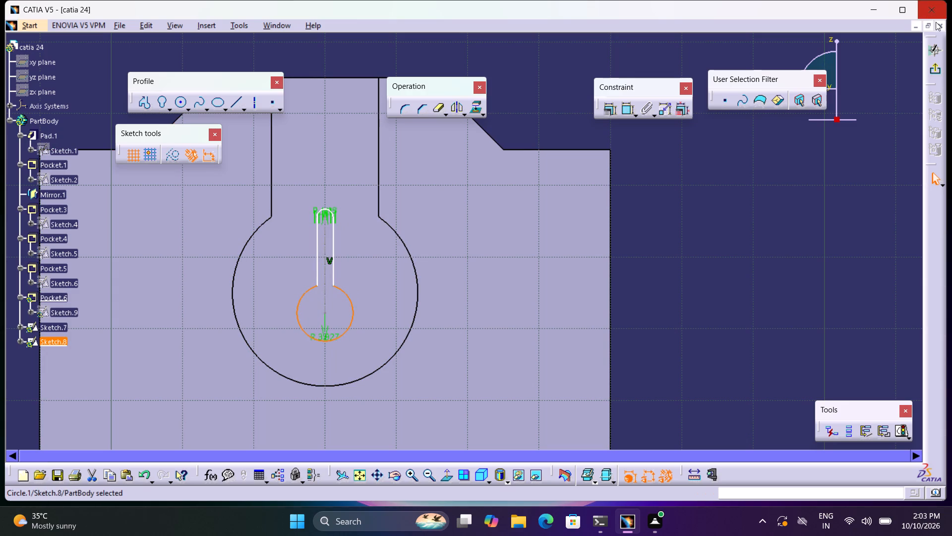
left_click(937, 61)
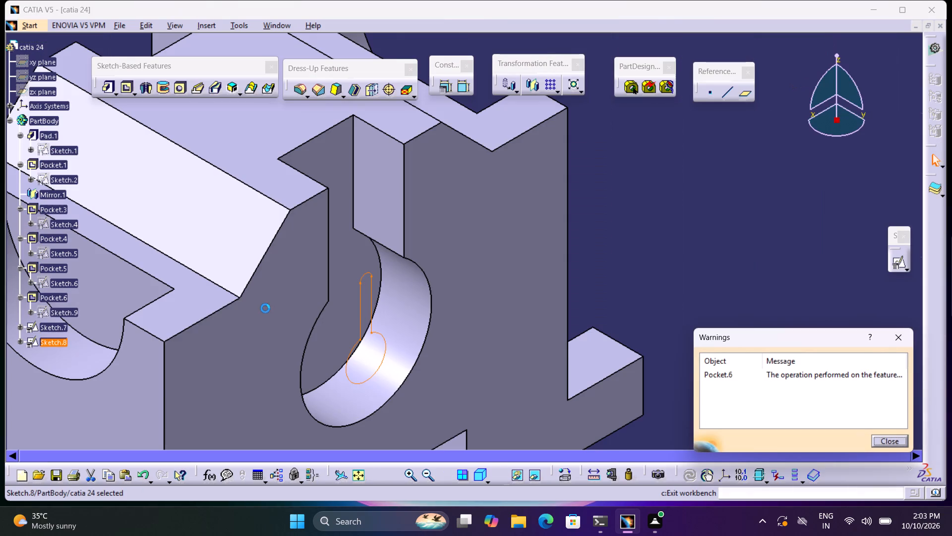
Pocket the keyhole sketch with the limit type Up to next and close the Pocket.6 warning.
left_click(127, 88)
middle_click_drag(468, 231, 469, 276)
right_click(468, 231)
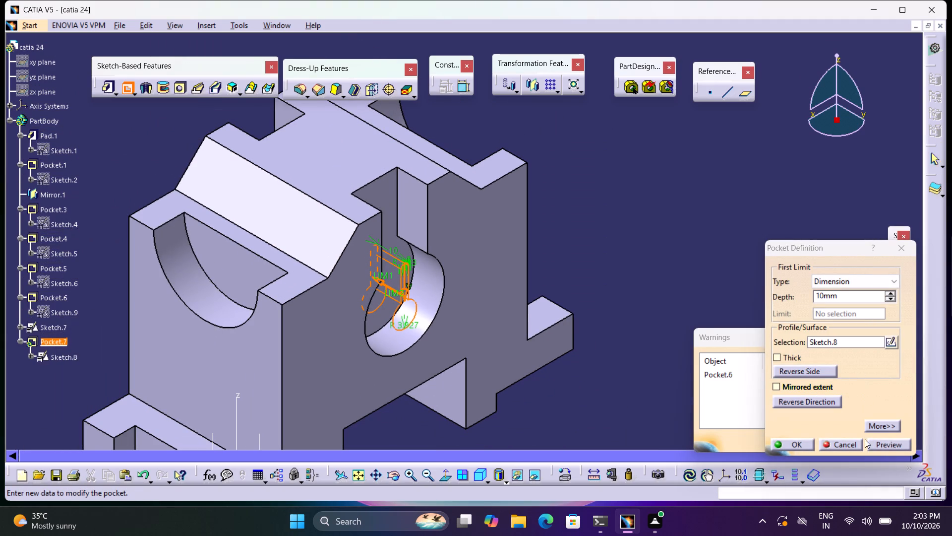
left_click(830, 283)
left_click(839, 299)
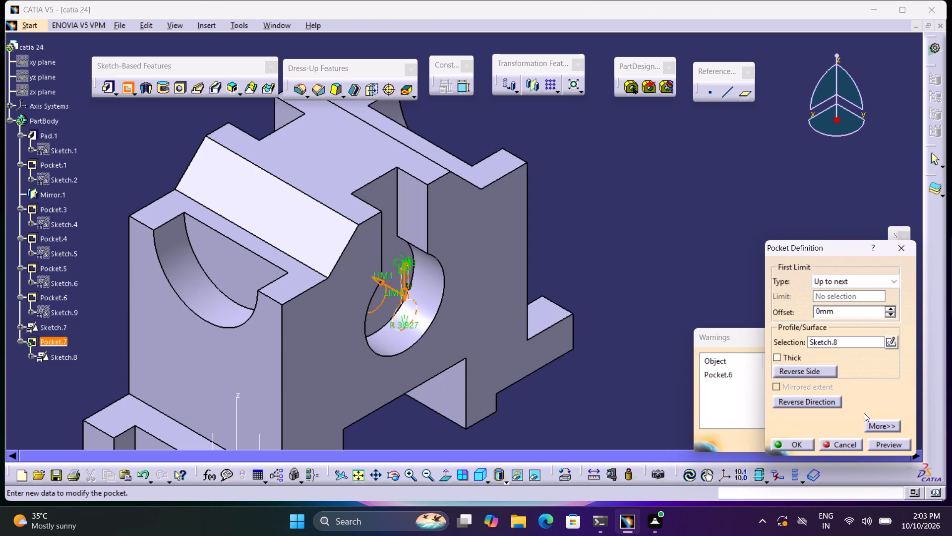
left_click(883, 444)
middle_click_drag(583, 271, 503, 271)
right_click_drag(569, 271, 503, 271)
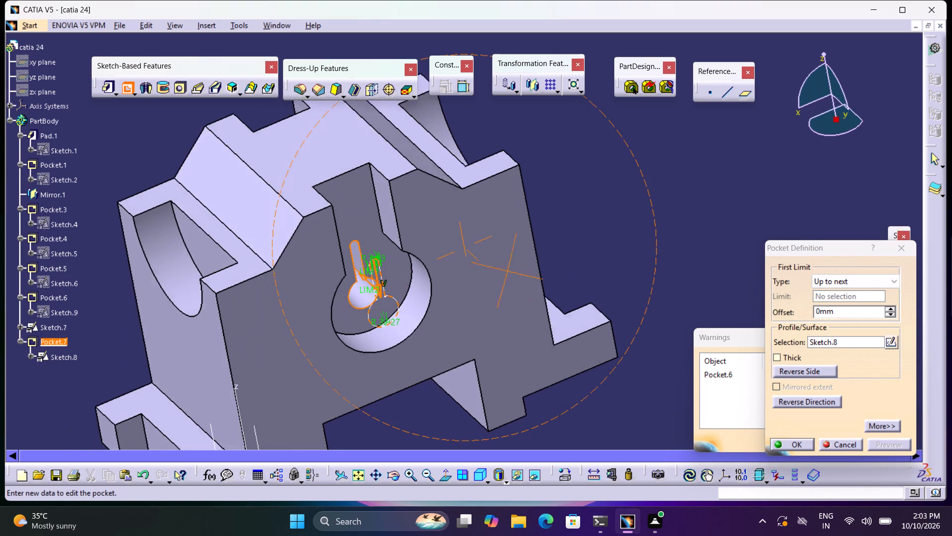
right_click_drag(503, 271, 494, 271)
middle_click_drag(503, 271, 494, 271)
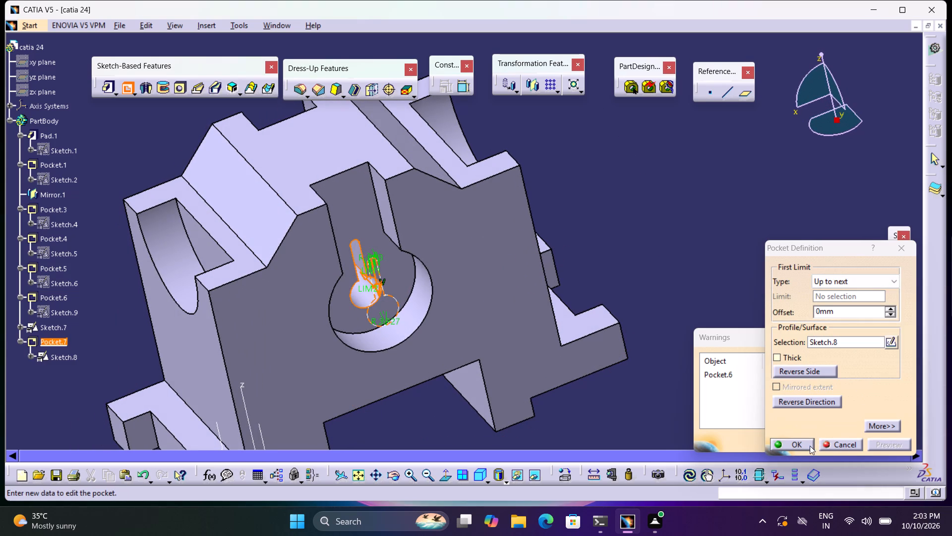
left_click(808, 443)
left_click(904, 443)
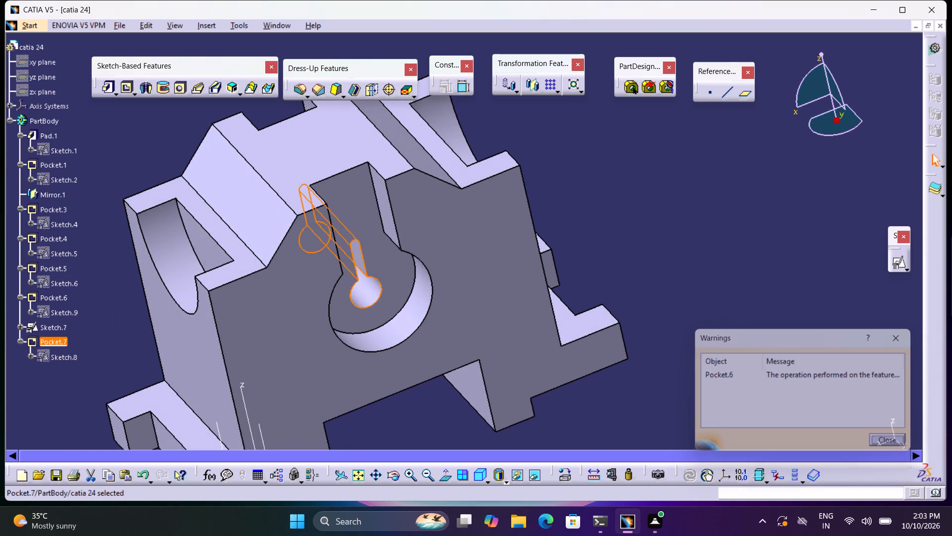
Examine the keyhole pocket inside the bore from several angles.
scroll(722, 307, "up", 1)
left_click(721, 303)
middle_click_drag(705, 290, 687, 271)
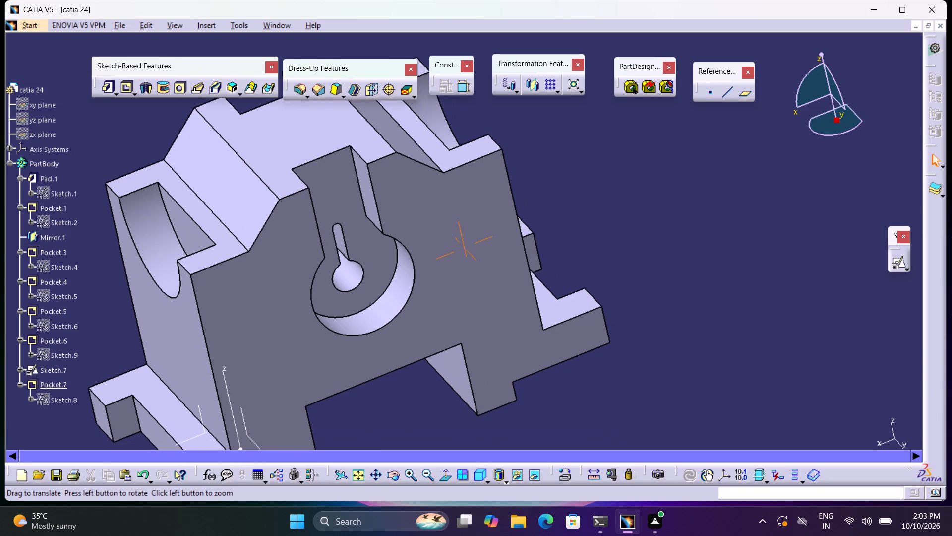
middle_click_drag(687, 271, 638, 258)
right_click_drag(675, 258, 638, 258)
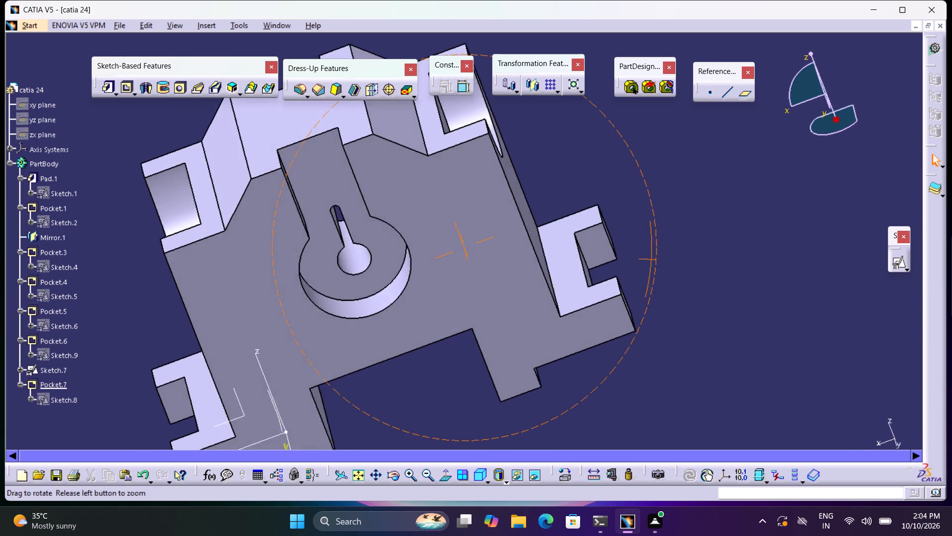
right_click_drag(638, 258, 651, 259)
middle_click_drag(638, 258, 651, 259)
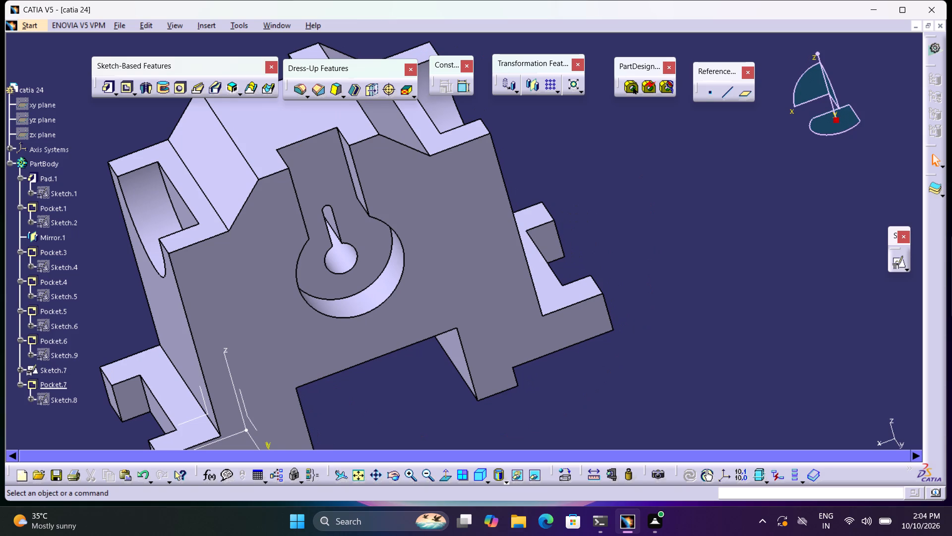
middle_click_drag(399, 271, 393, 258)
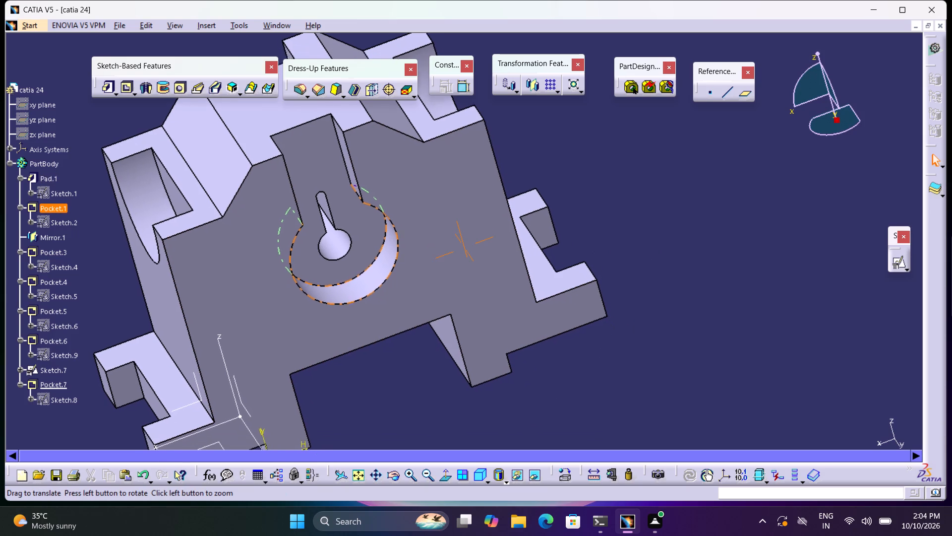
middle_click_drag(393, 258, 393, 256)
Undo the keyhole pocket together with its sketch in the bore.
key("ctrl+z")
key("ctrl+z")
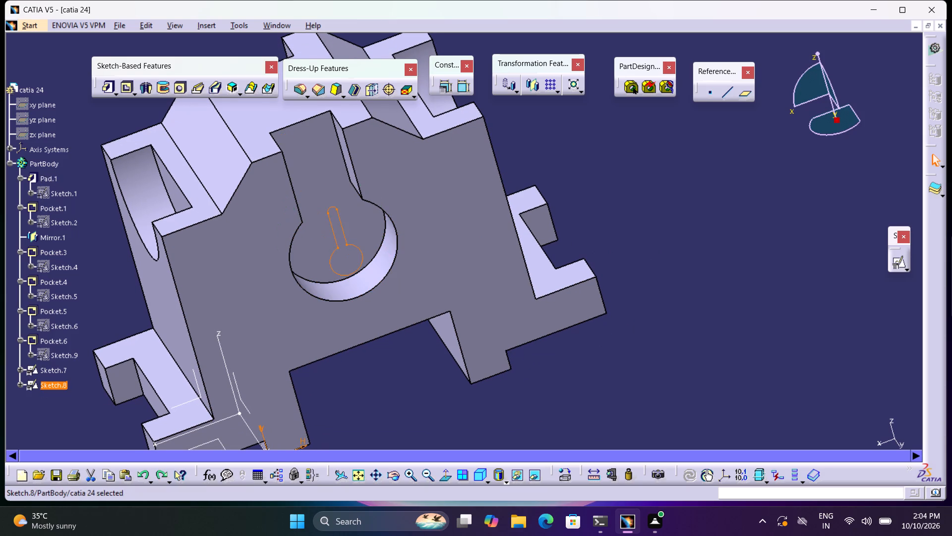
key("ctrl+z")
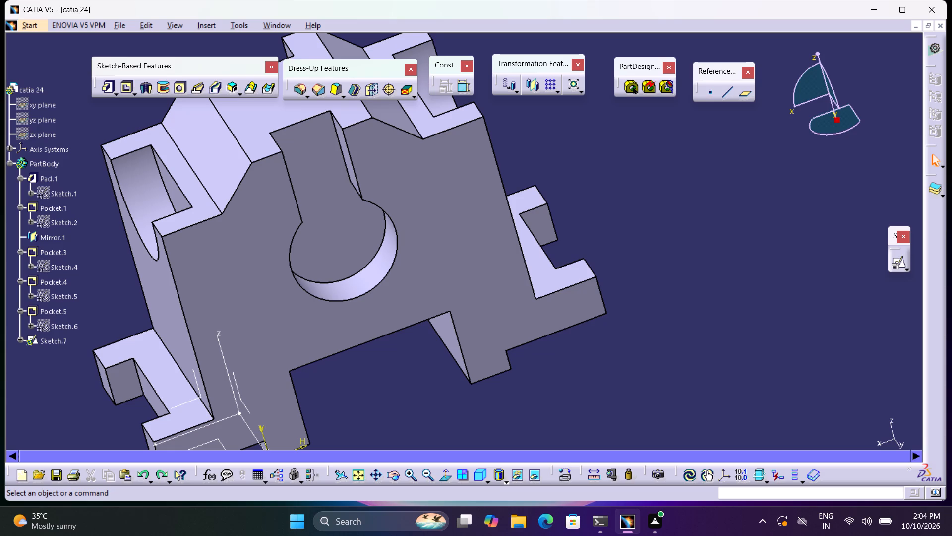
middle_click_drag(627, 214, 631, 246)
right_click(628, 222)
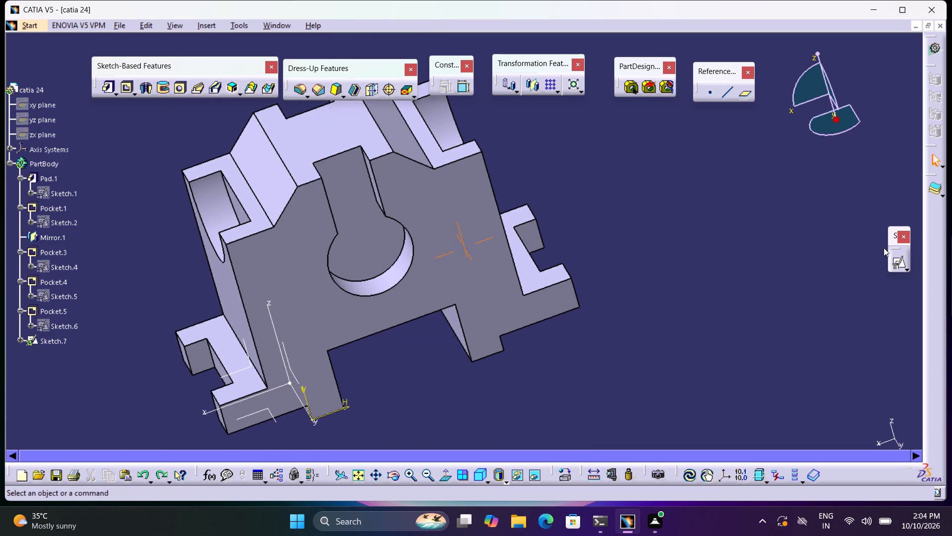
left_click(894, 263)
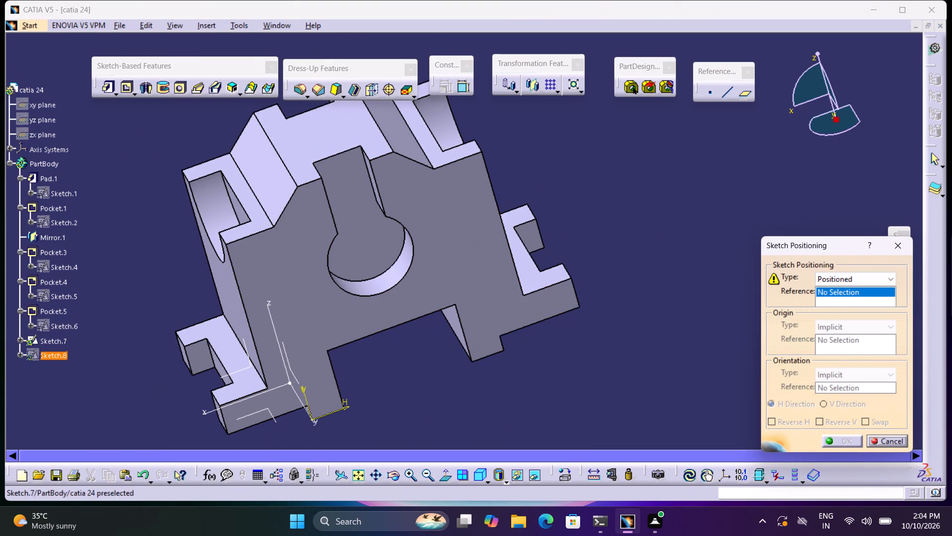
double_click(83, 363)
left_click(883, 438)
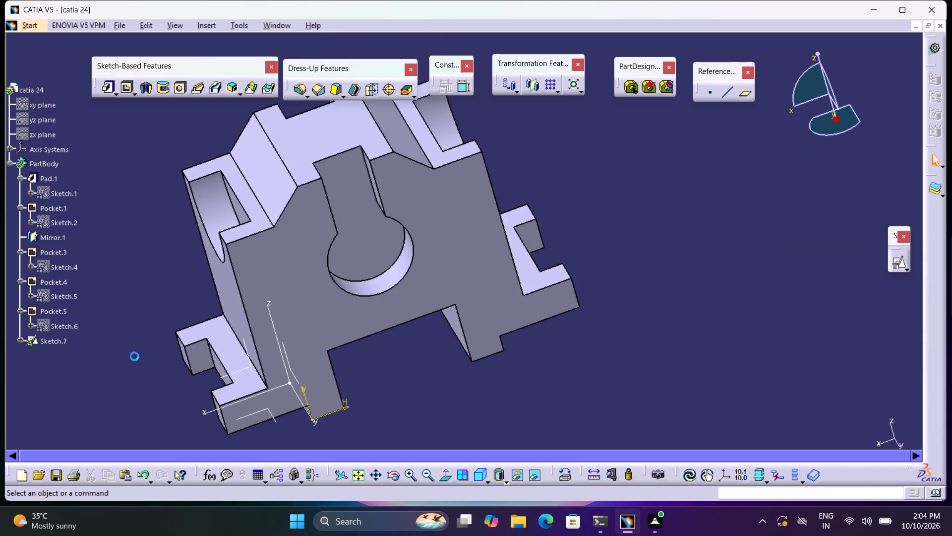
Open Sketch.1, the base profile of the pad, for editing.
double_click(58, 190)
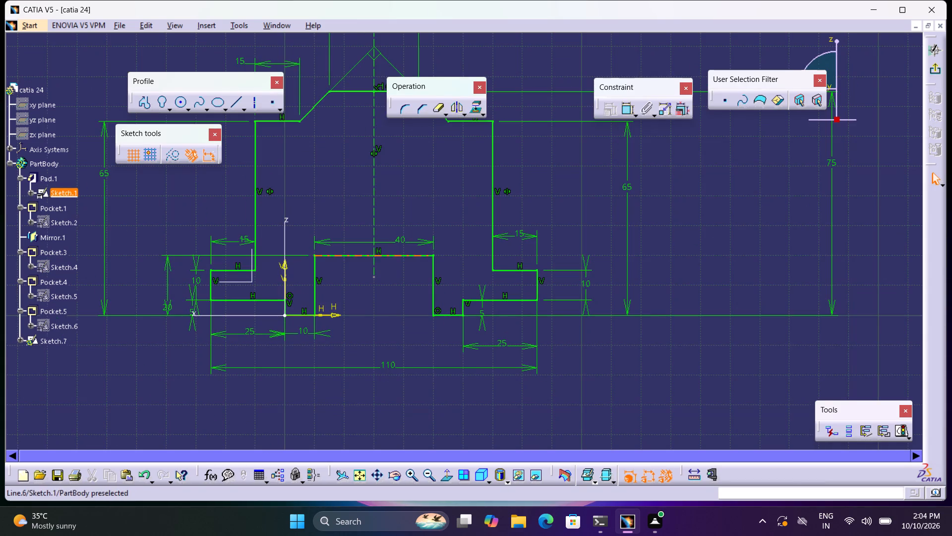
middle_click_drag(383, 277, 416, 363)
right_click(409, 319)
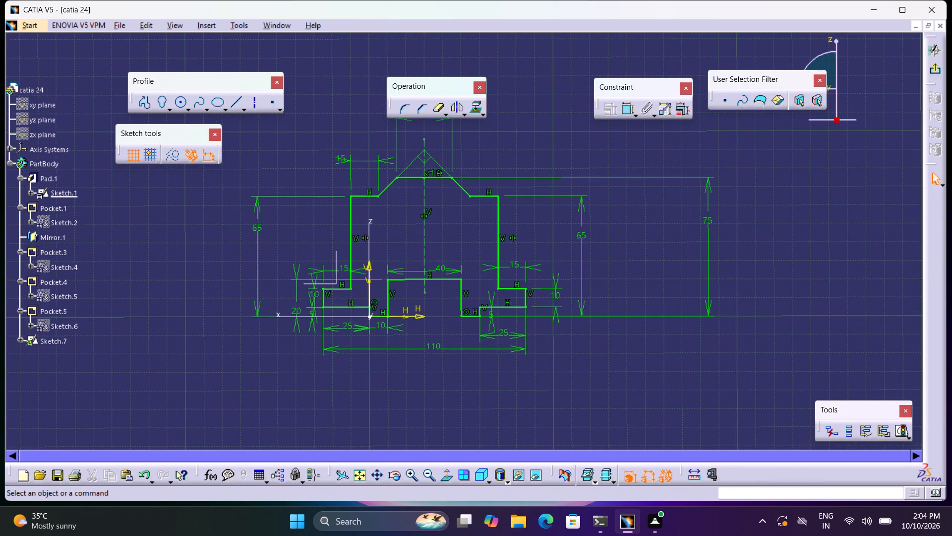
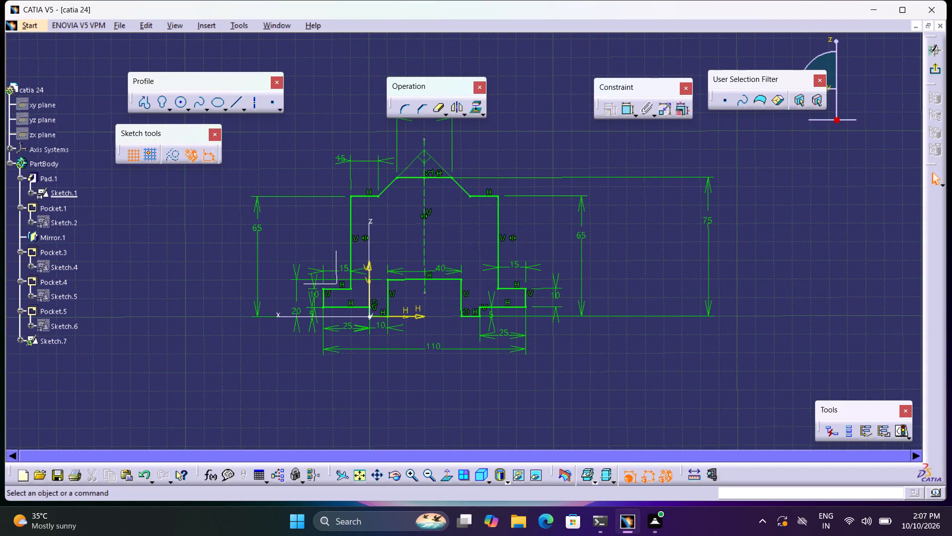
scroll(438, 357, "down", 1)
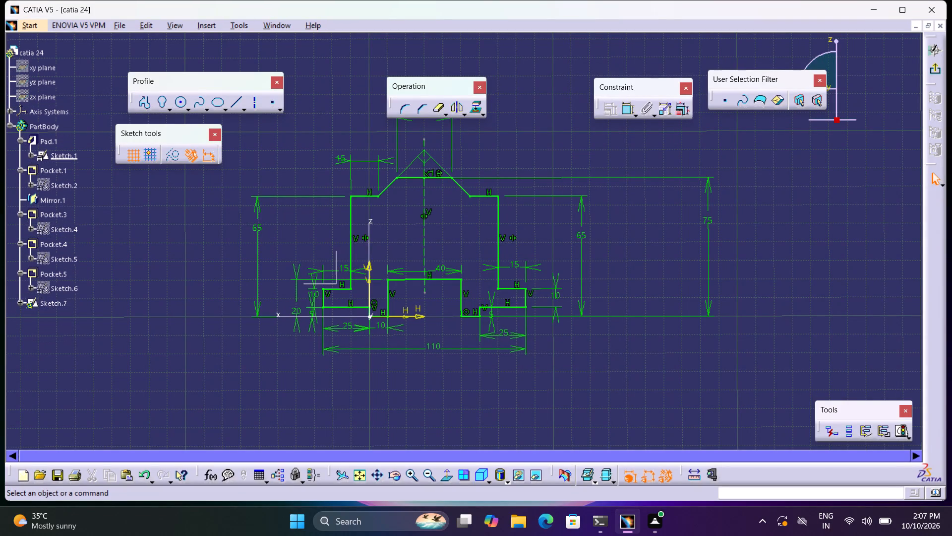
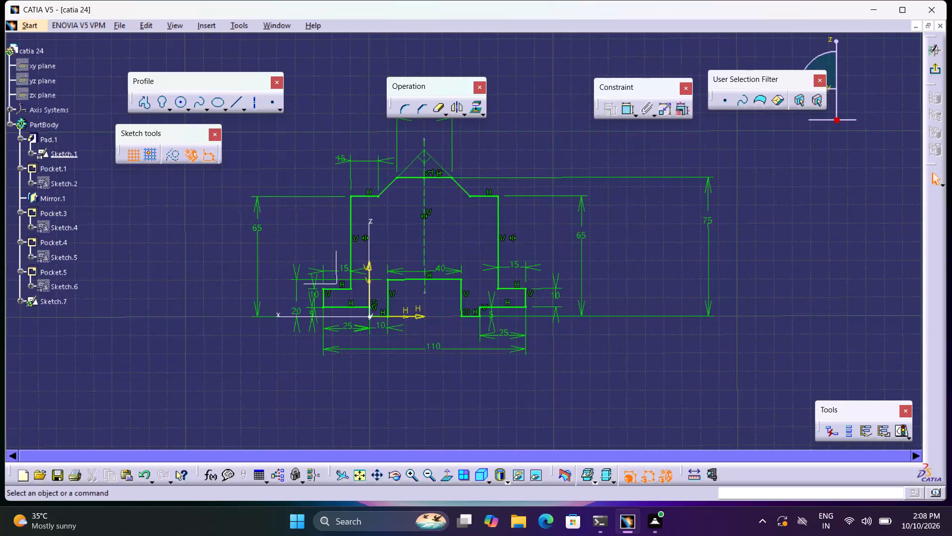
Open the 65 mm height dimension on the profile's left side for editing and reposition its dimension line closer to the profile.
middle_click_drag(451, 330, 428, 339)
right_click(447, 370)
middle_click(416, 313)
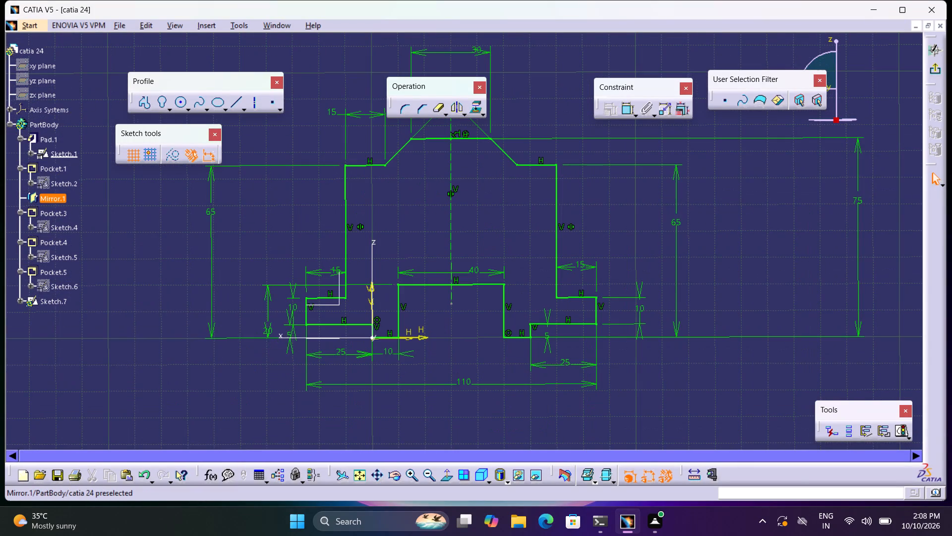
double_click(207, 215)
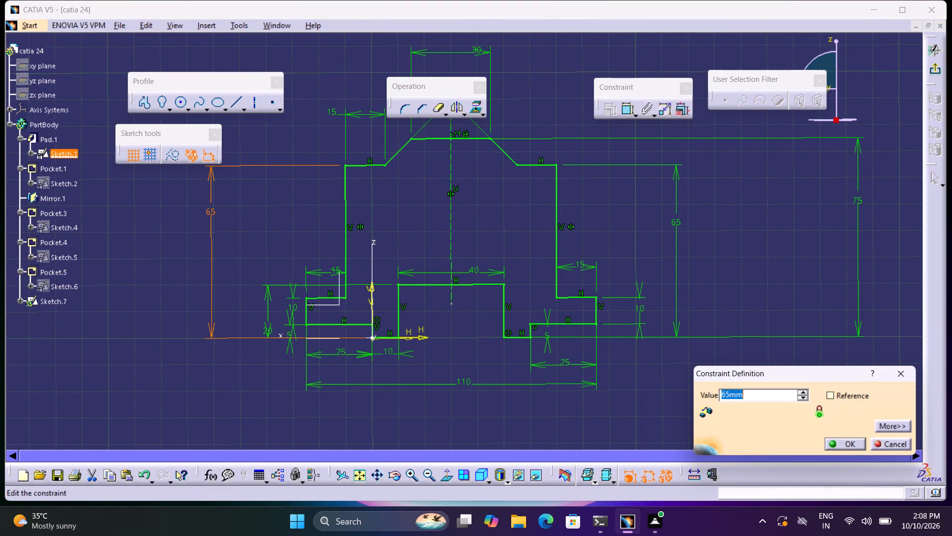
middle_click_drag(272, 238, 262, 261)
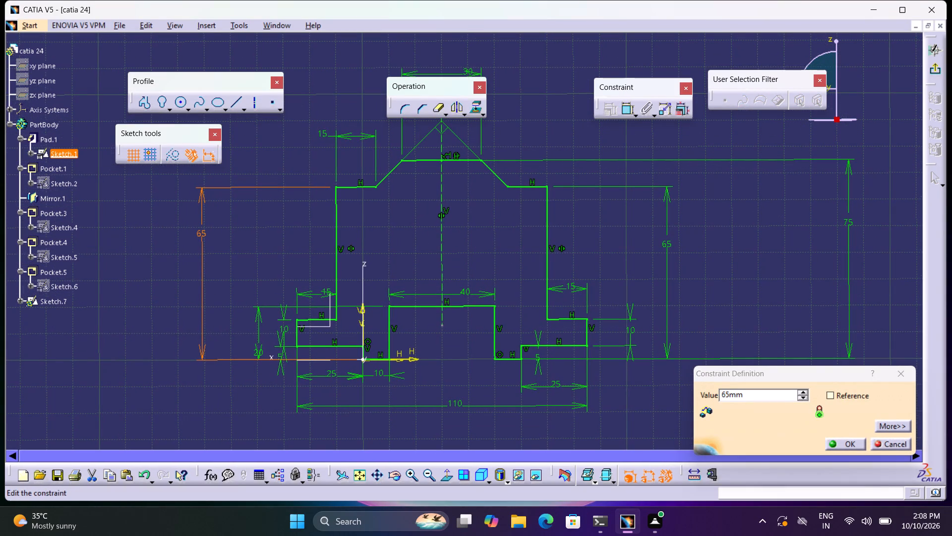
left_click_drag(203, 233, 240, 255)
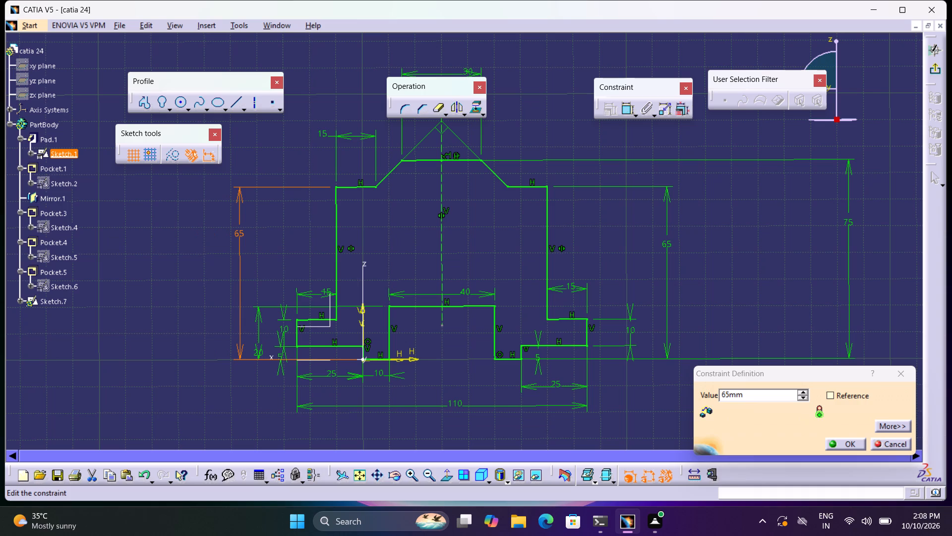
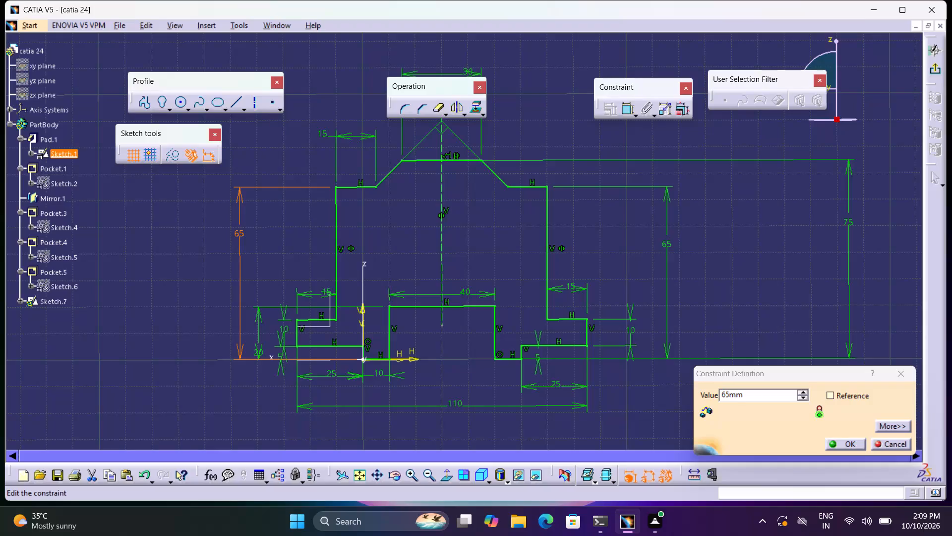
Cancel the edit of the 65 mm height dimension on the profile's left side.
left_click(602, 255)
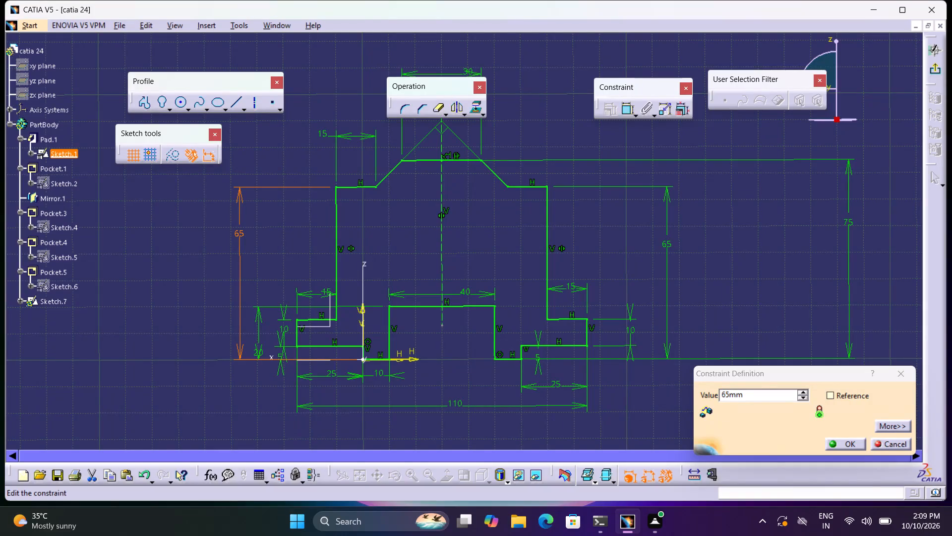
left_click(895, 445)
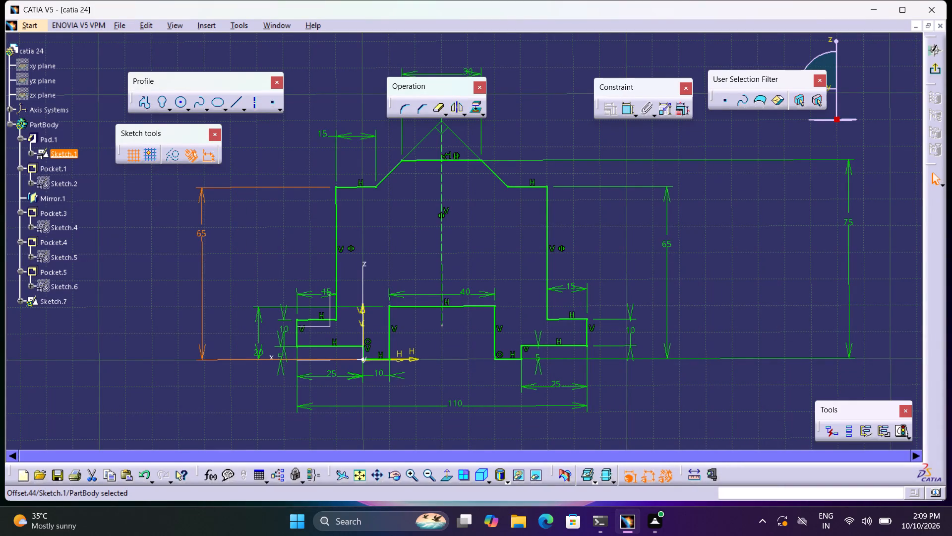
Move the 65 mm and 75 mm height dimension lines on the profile's right side closer to the profile, keeping the 75 mm one outermost.
middle_click_drag(698, 232, 626, 245)
left_click_drag(595, 240, 575, 250)
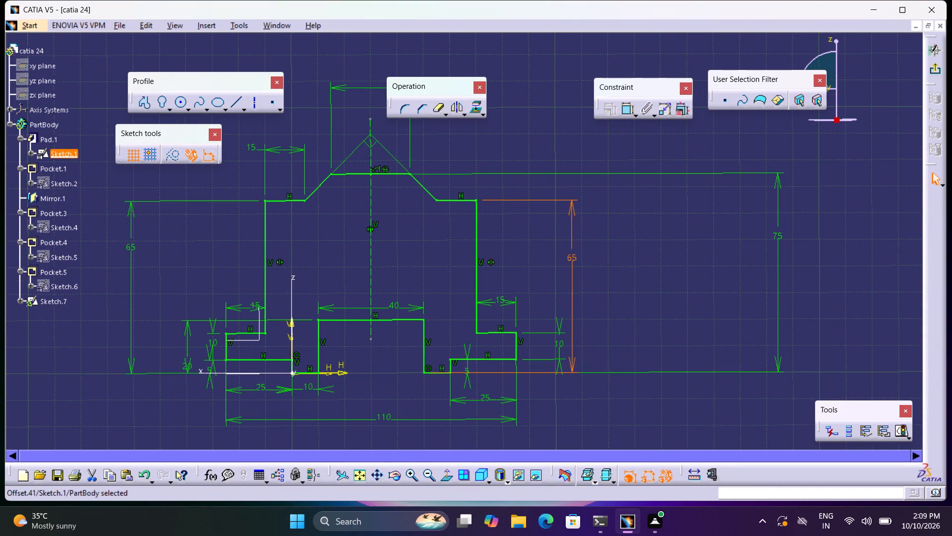
left_click_drag(575, 250, 573, 258)
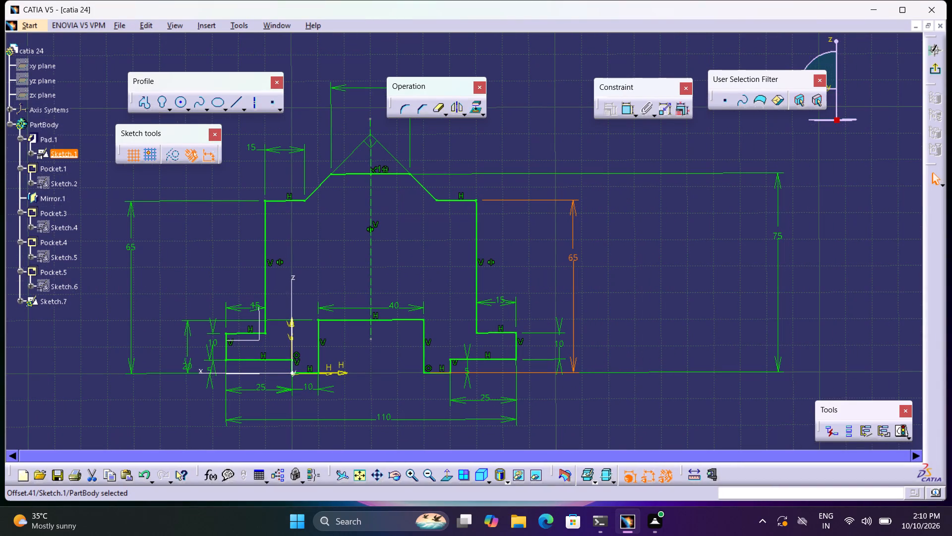
left_click_drag(781, 238, 661, 282)
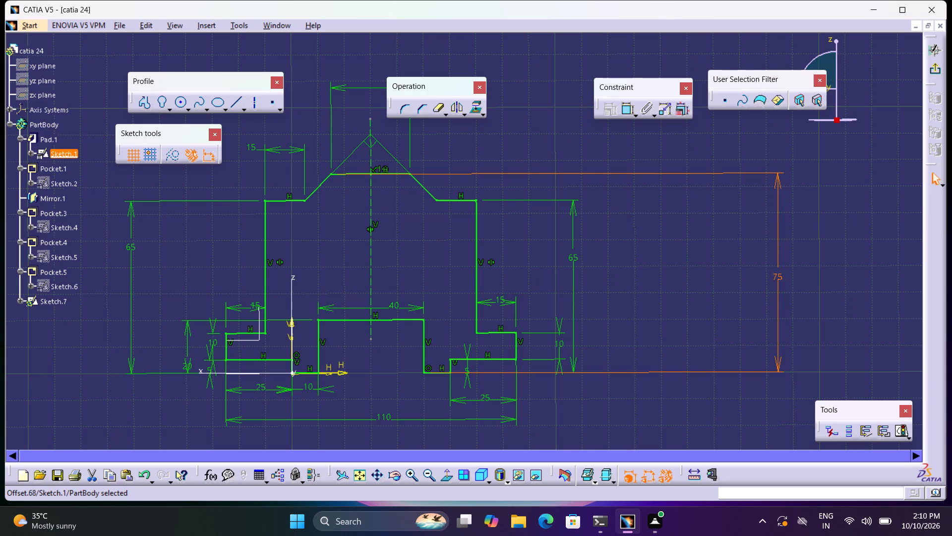
left_click_drag(778, 306, 598, 299)
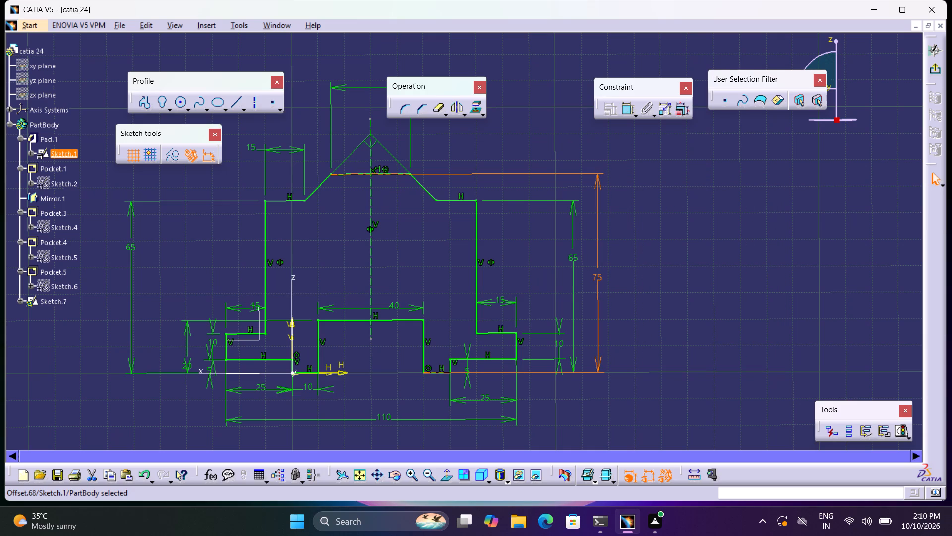
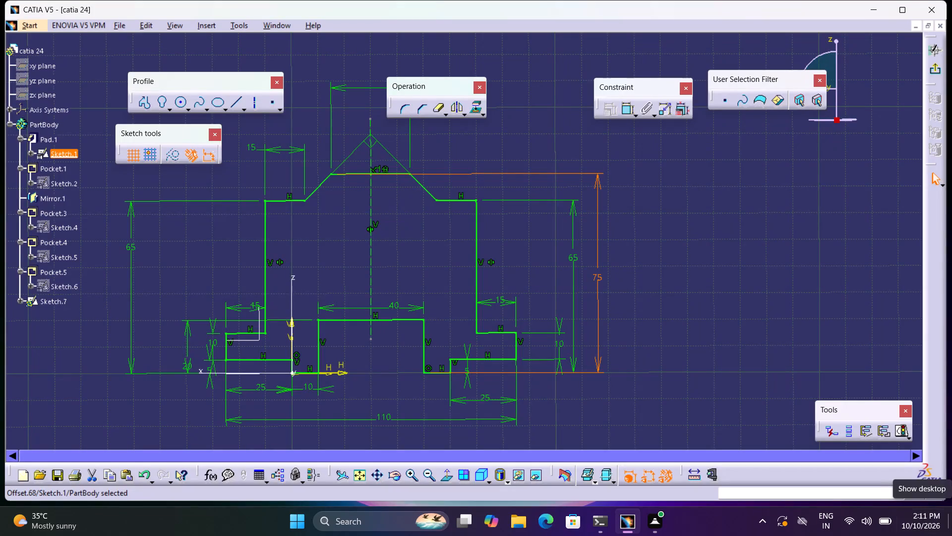
Centre the value of the 30 mm top width dimension and move its dimension line closer to the profile's peak.
middle_click_drag(660, 169, 655, 201)
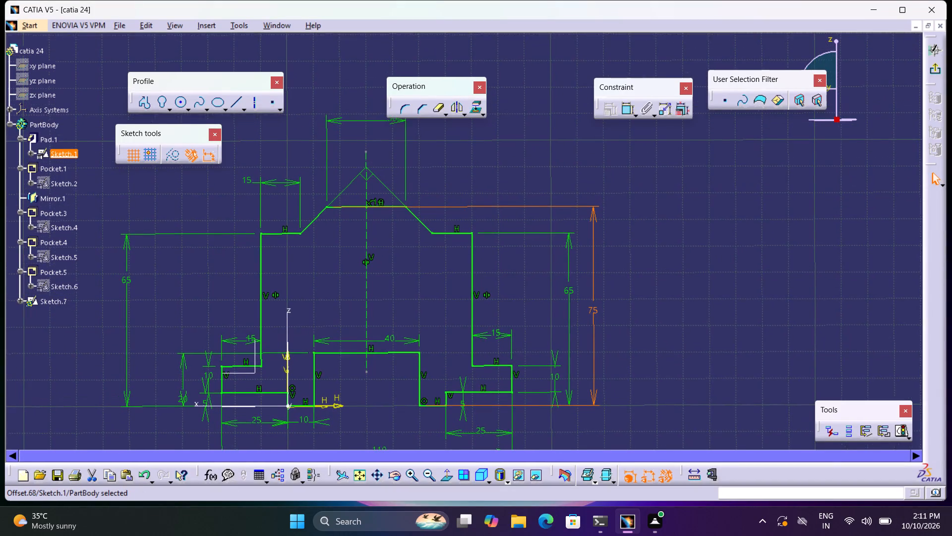
middle_click_drag(655, 201, 677, 182)
middle_click_drag(698, 258, 717, 241)
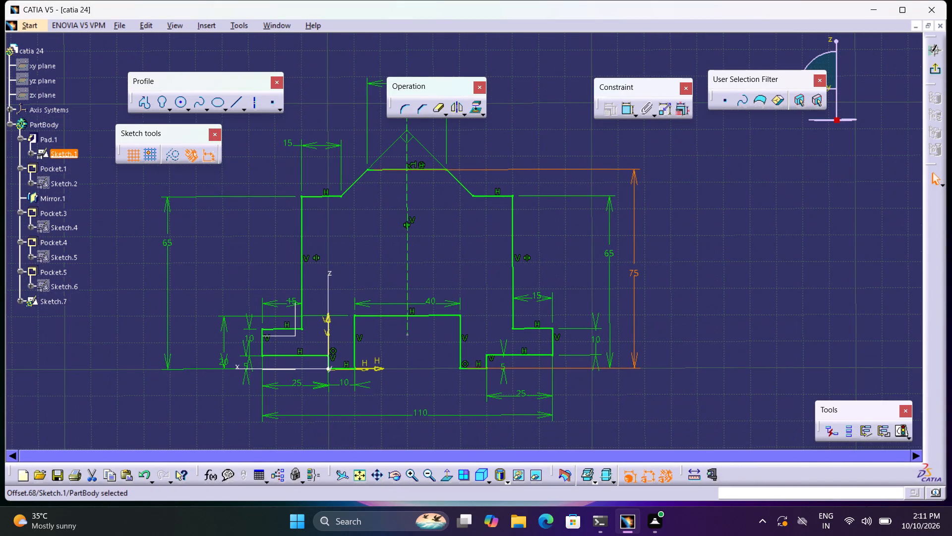
middle_click_drag(471, 210, 492, 264)
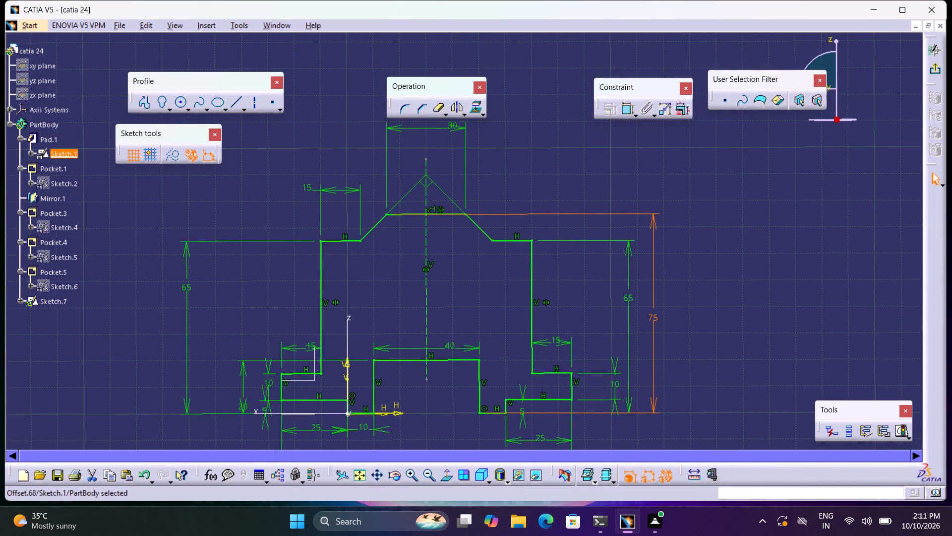
middle_click_drag(492, 264, 492, 268)
left_click_drag(459, 136, 426, 139)
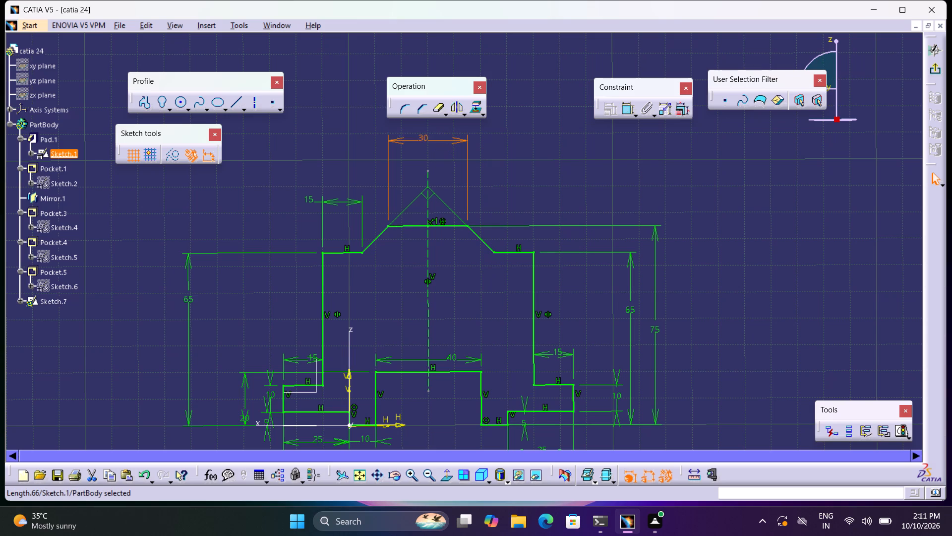
left_click_drag(426, 139, 434, 156)
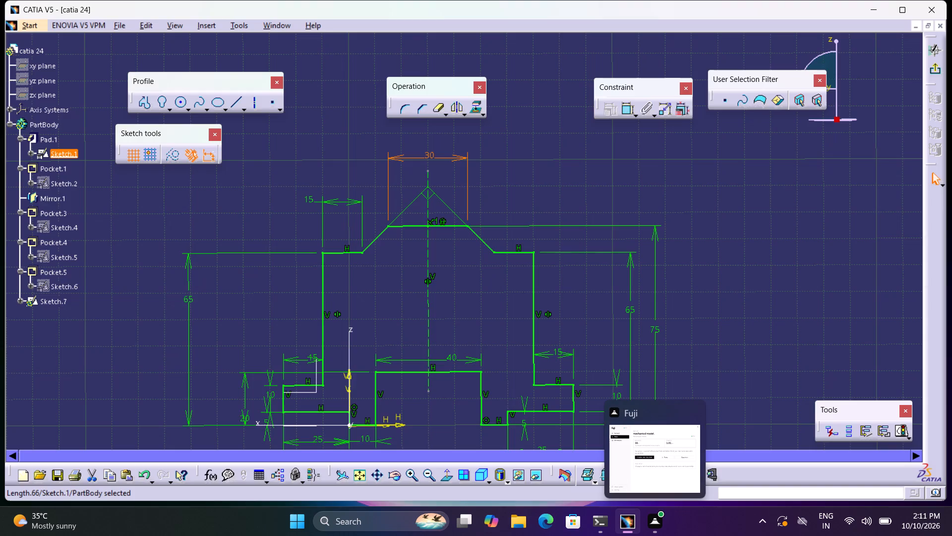
Examine the dimension layout around the whole profile, then closely around the central notch and stepped feet.
middle_click_drag(460, 292, 469, 250)
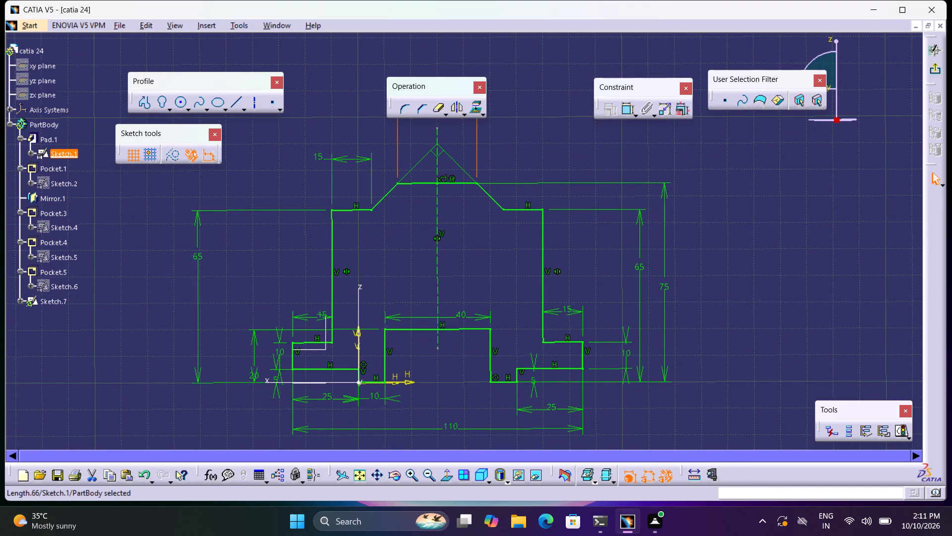
middle_click_drag(499, 264, 519, 301)
right_click(513, 282)
middle_click(519, 301)
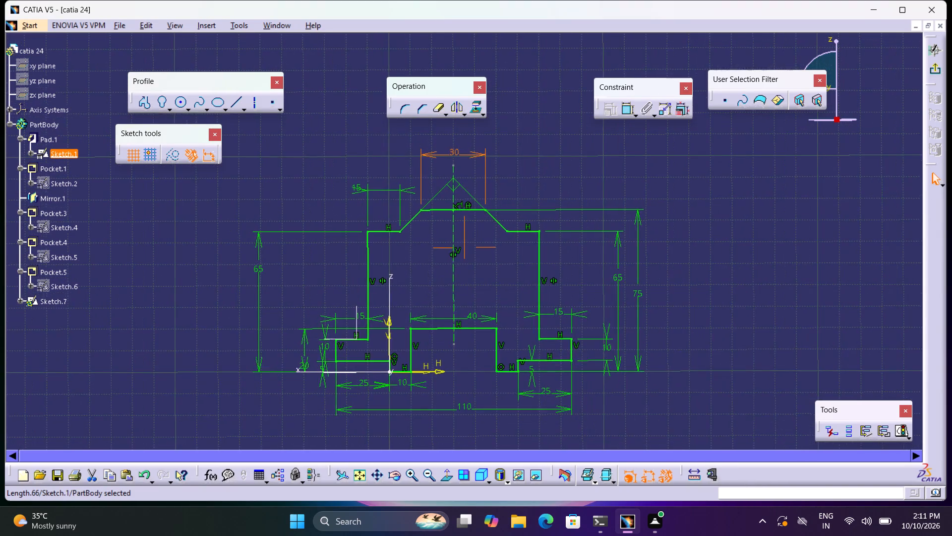
middle_click_drag(461, 311, 482, 328)
right_click(486, 334)
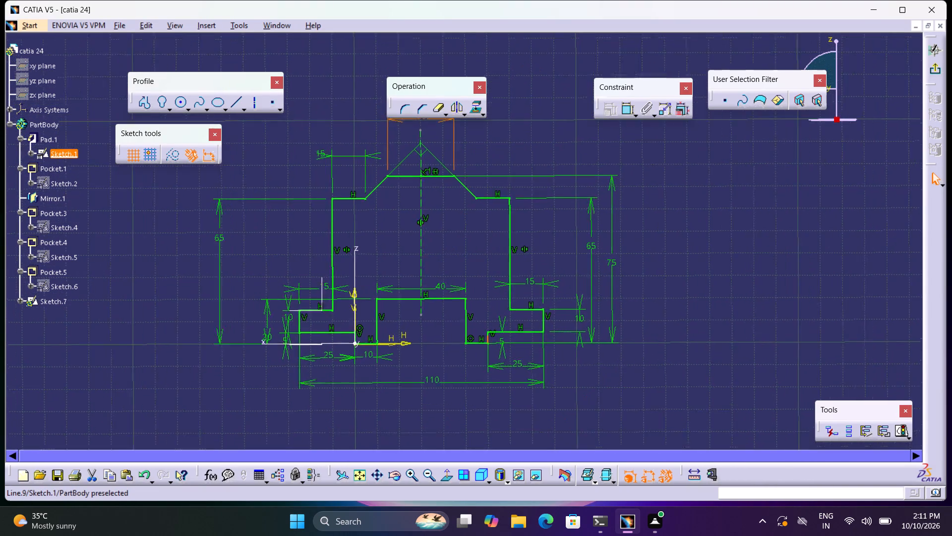
middle_click_drag(482, 328, 473, 266)
middle_click_drag(372, 274, 445, 293)
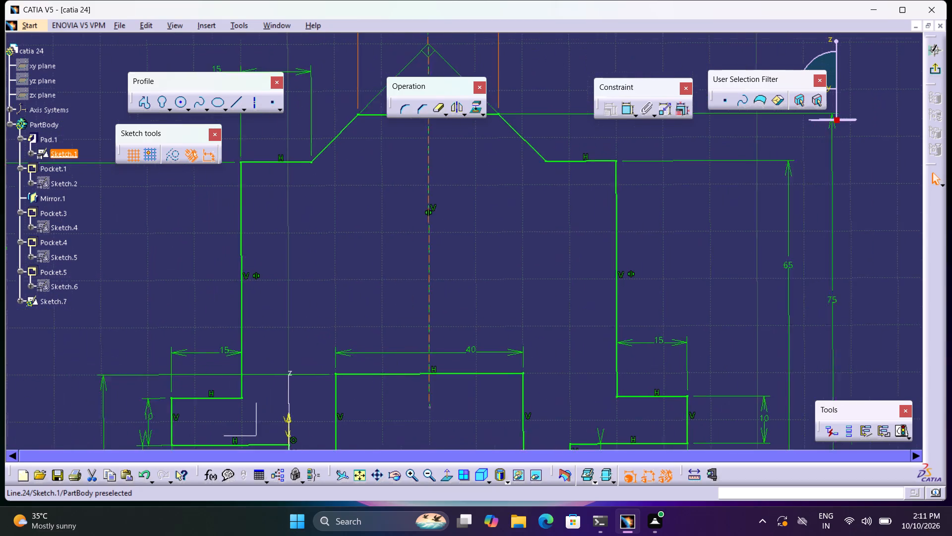
middle_click_drag(445, 293, 446, 293)
middle_click(446, 293)
scroll(446, 293, "up", 1)
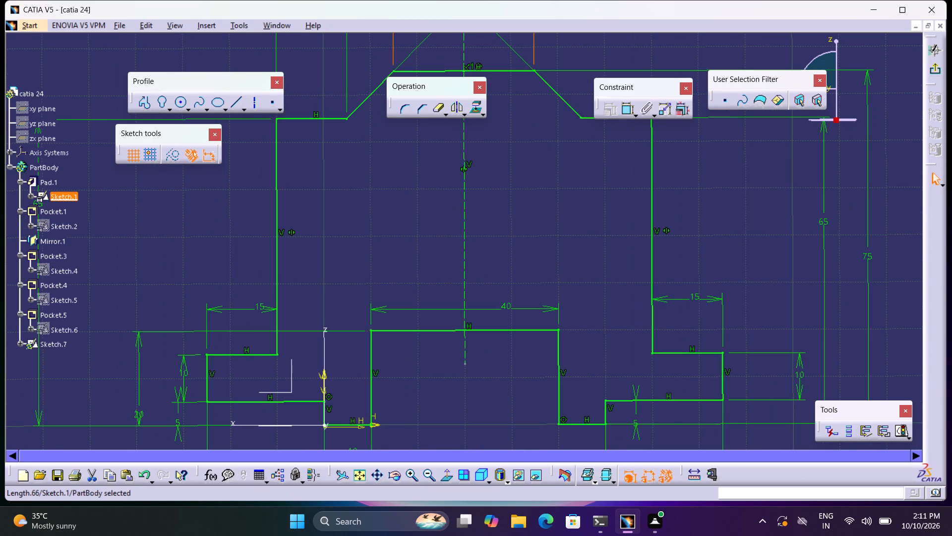
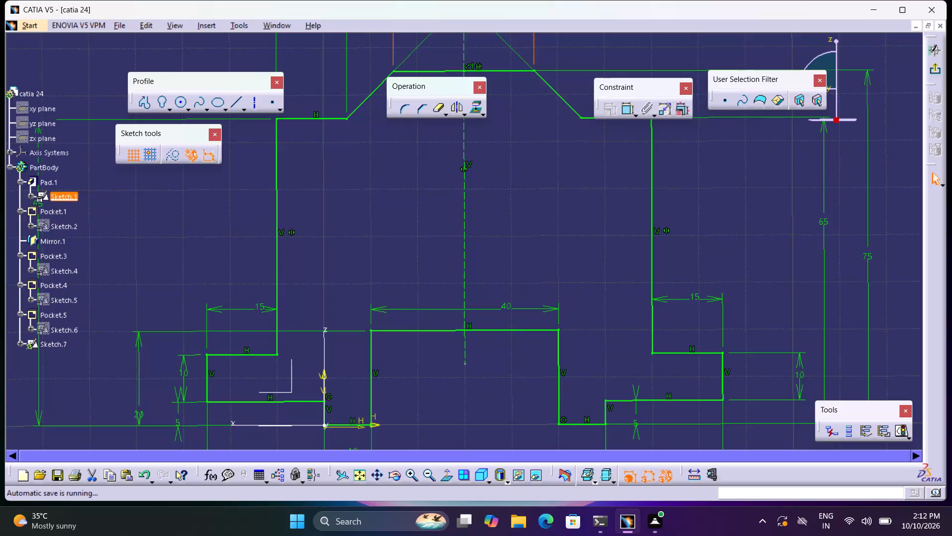
Shift the dashed vertical centreline slightly downward along its own direction, bringing its upper end closer to the profile's peak.
middle_click_drag(443, 262, 408, 267)
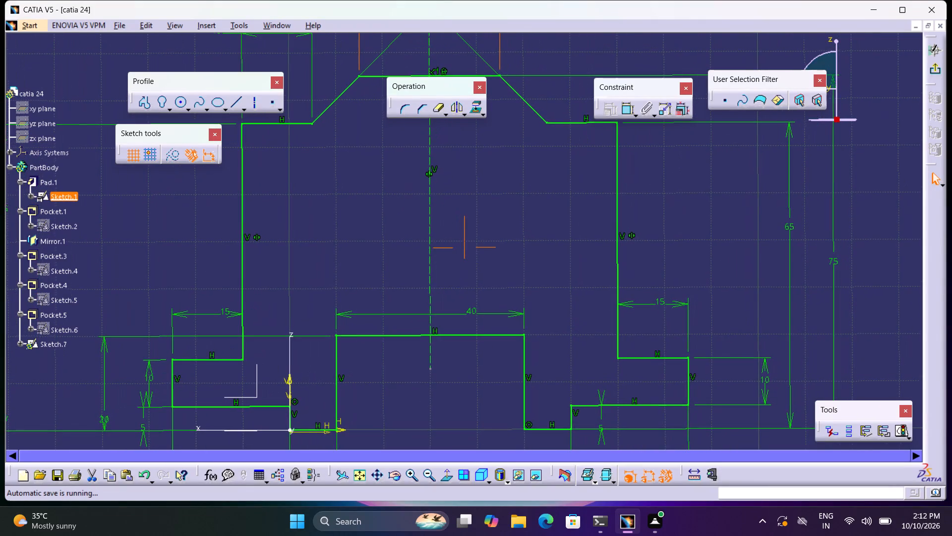
middle_click_drag(408, 267, 408, 267)
middle_click_drag(568, 237, 552, 282)
middle_click(552, 282)
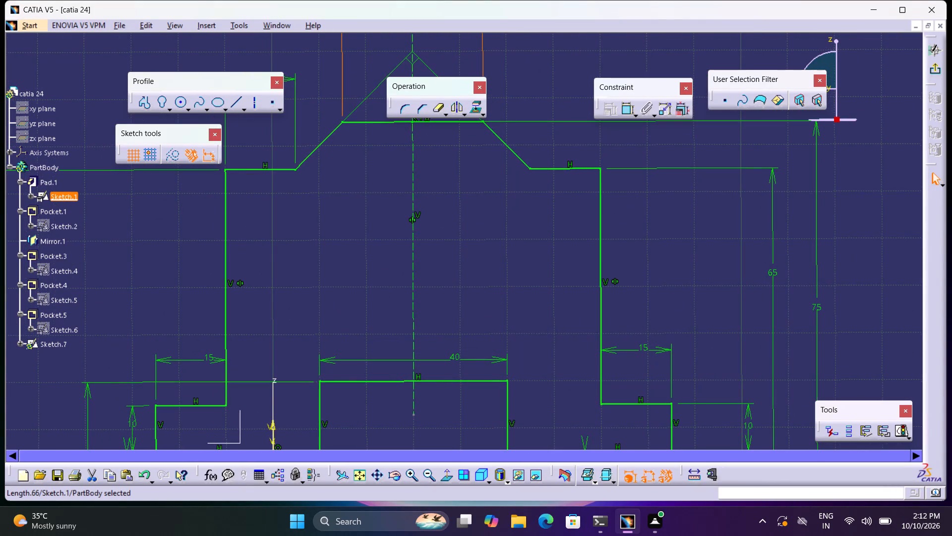
middle_click_drag(538, 248, 538, 400)
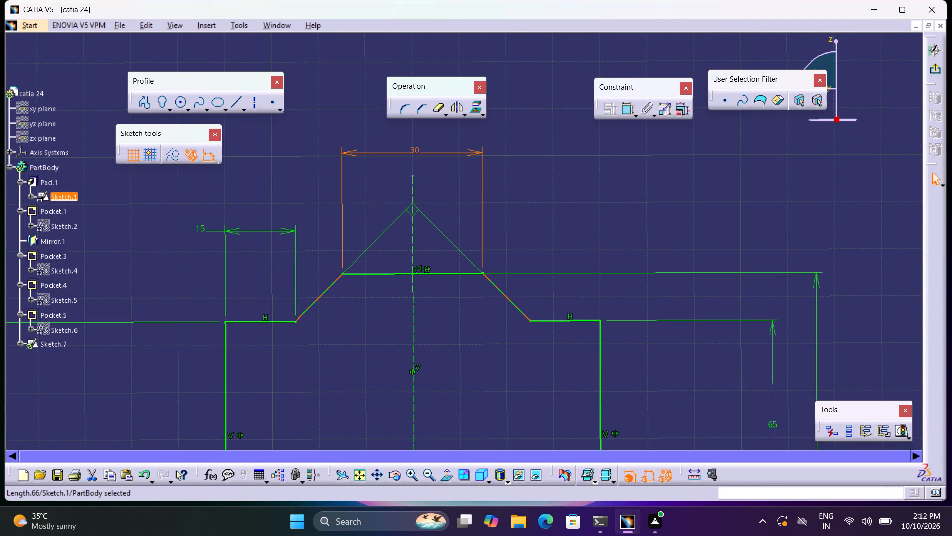
left_click_drag(413, 207, 445, 226)
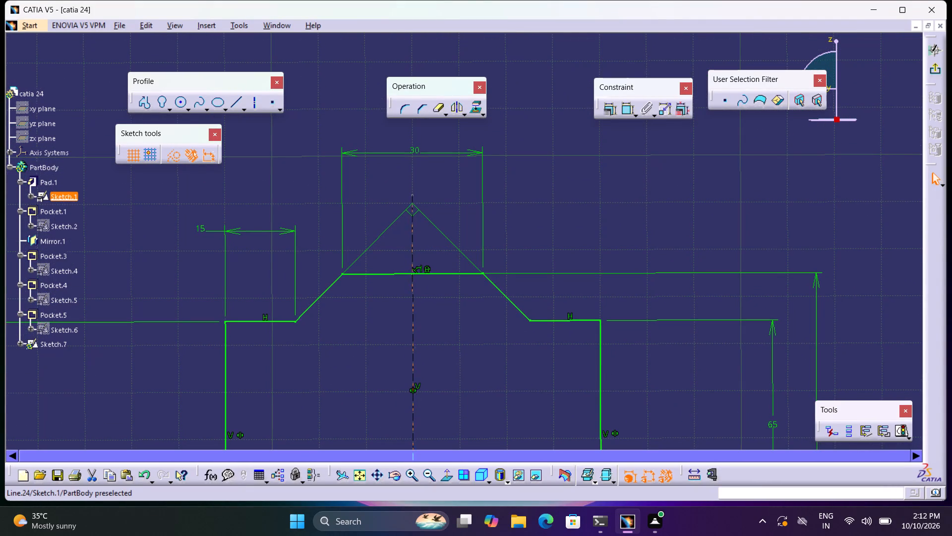
left_click_drag(445, 226, 445, 217)
middle_click_drag(448, 211, 460, 232)
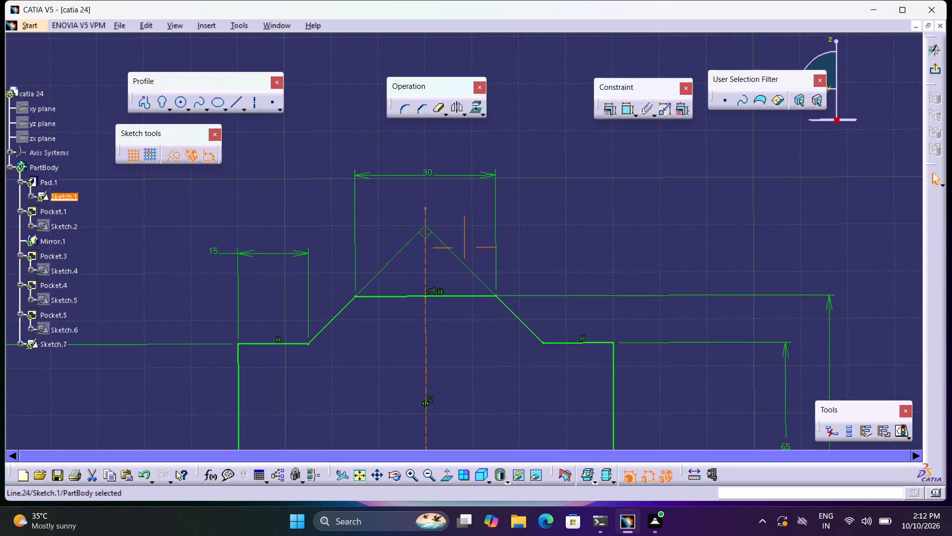
middle_click_drag(460, 232, 472, 257)
right_click(460, 232)
middle_click(472, 257)
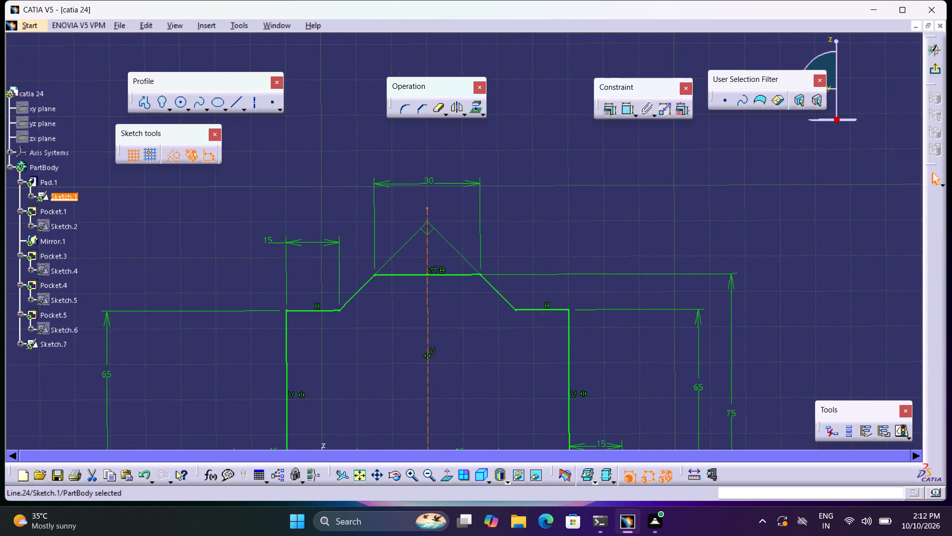
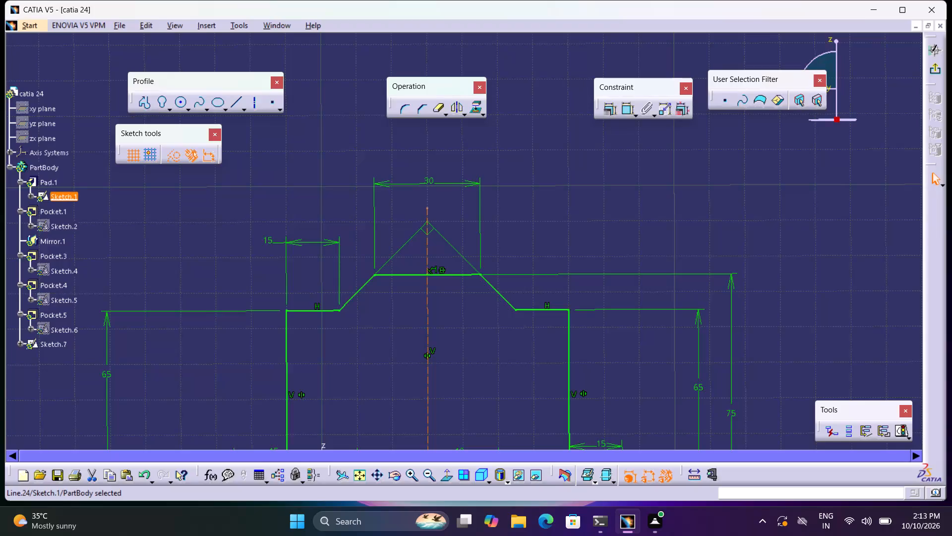
Exit the pad's base profile sketch, Sketch.1, and return to the 3D solid part.
middle_click(657, 329)
right_click(637, 294)
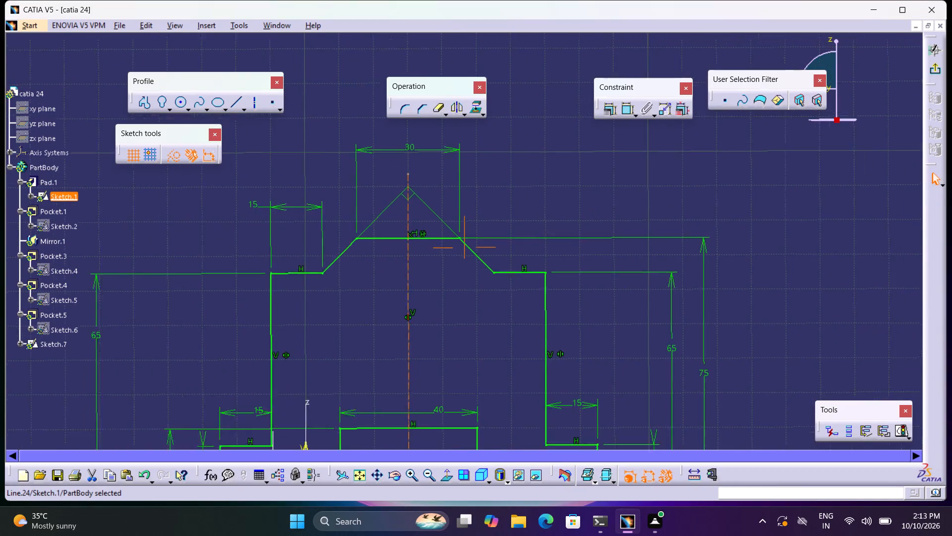
left_click(937, 64)
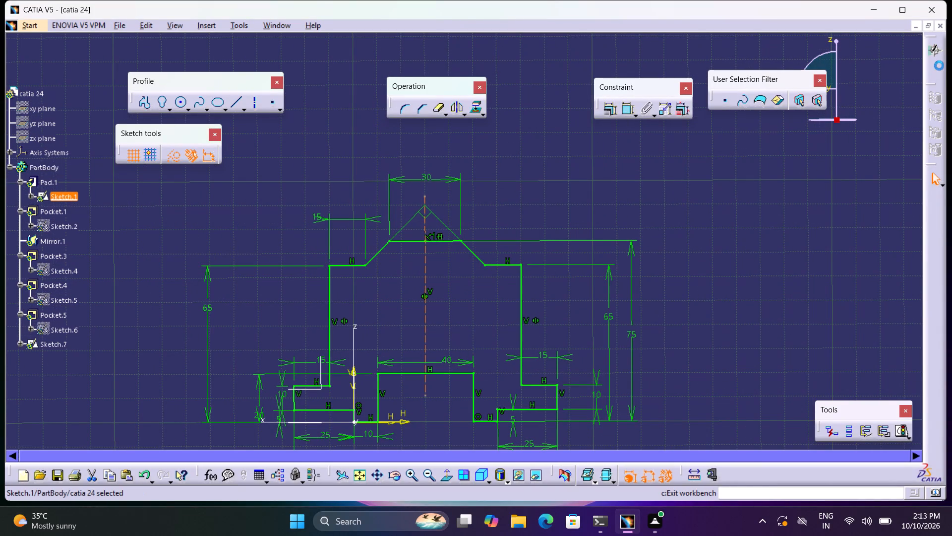
middle_click_drag(622, 293, 622, 291)
right_click_drag(619, 286, 622, 291)
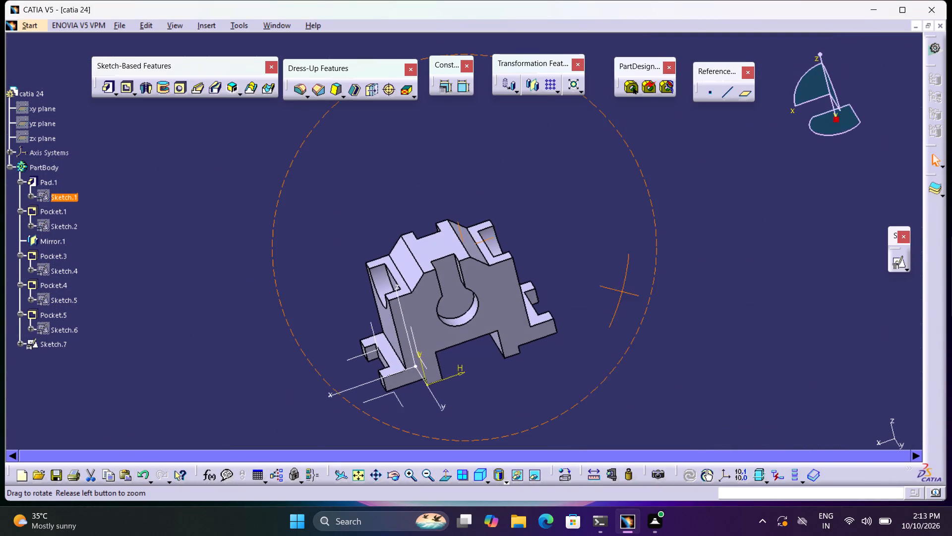
right_click_drag(622, 291, 614, 351)
middle_click_drag(622, 291, 614, 351)
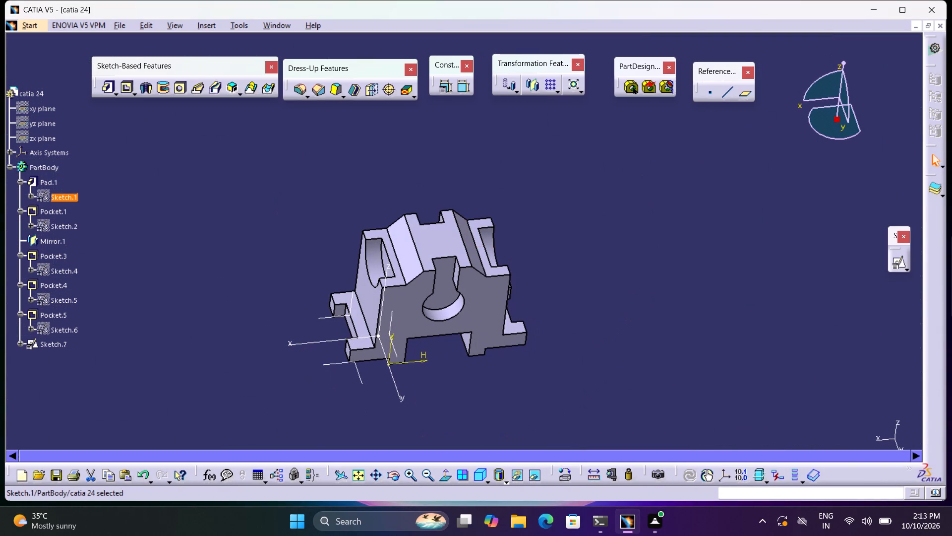
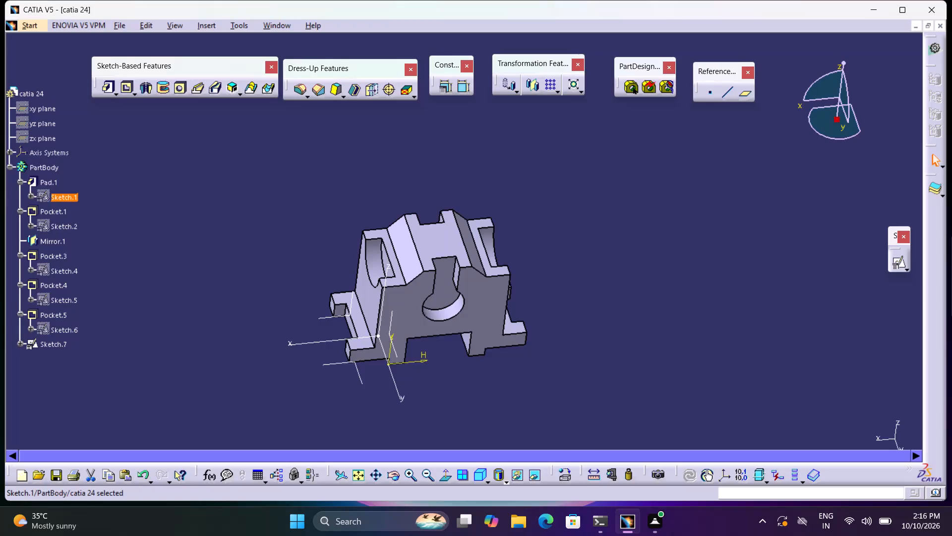
Reopen the pad's base profile sketch, Sketch.1 under Pad.1, for editing.
middle_click_drag(594, 319, 604, 312)
right_click(566, 269)
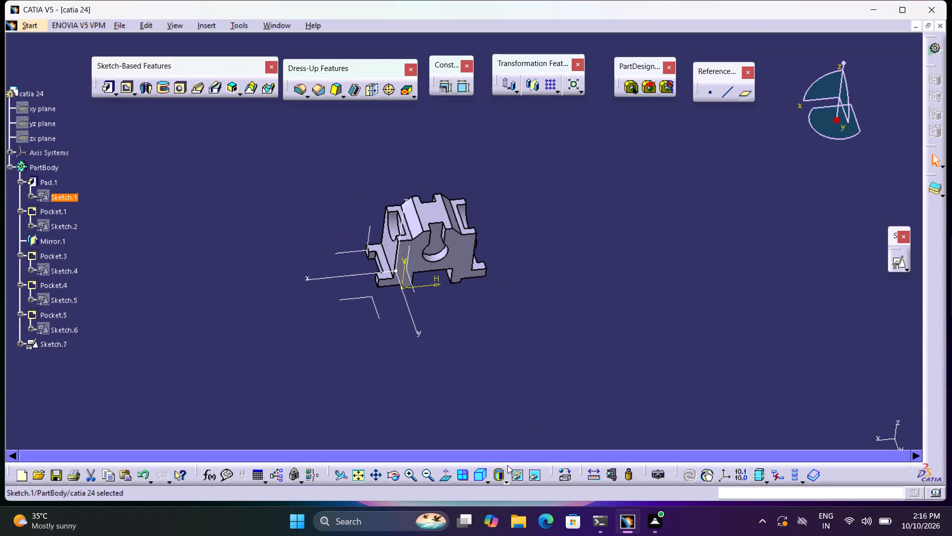
left_click(482, 475)
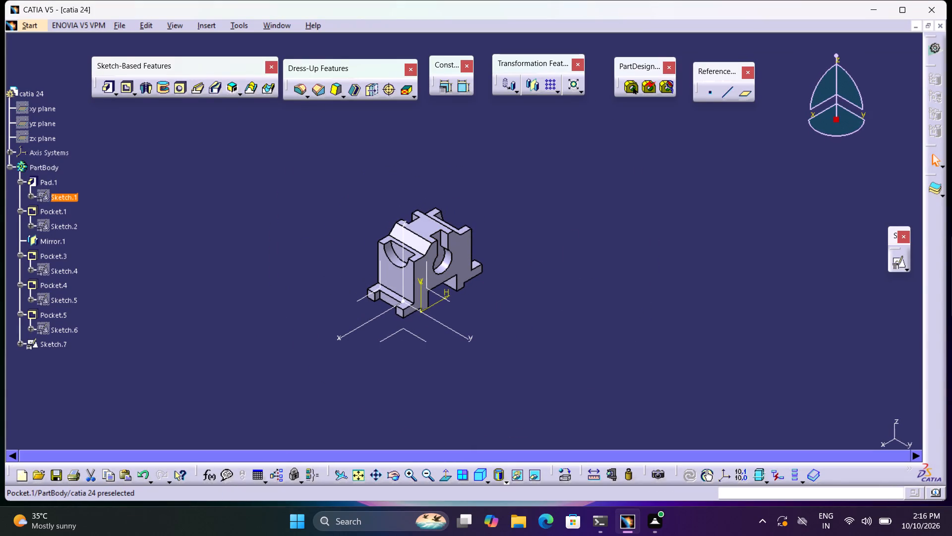
double_click(56, 202)
double_click(56, 199)
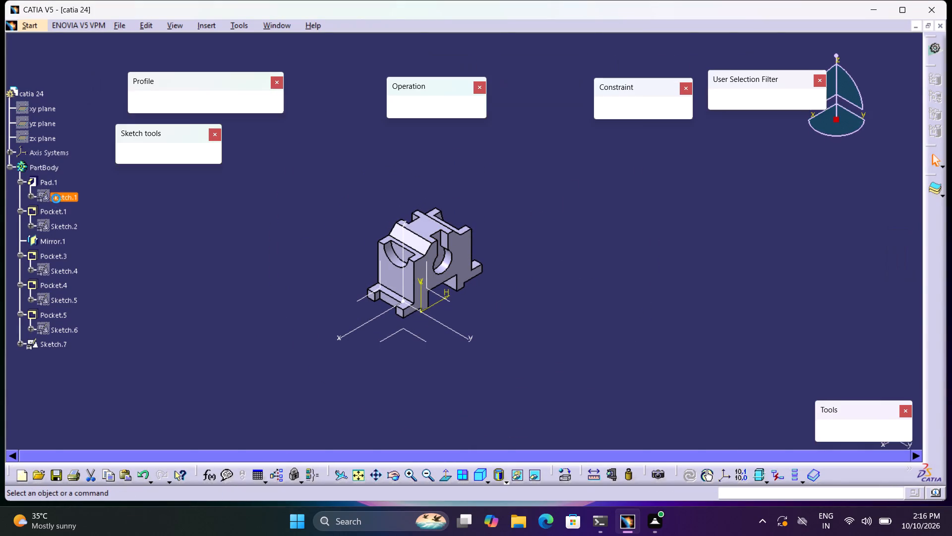
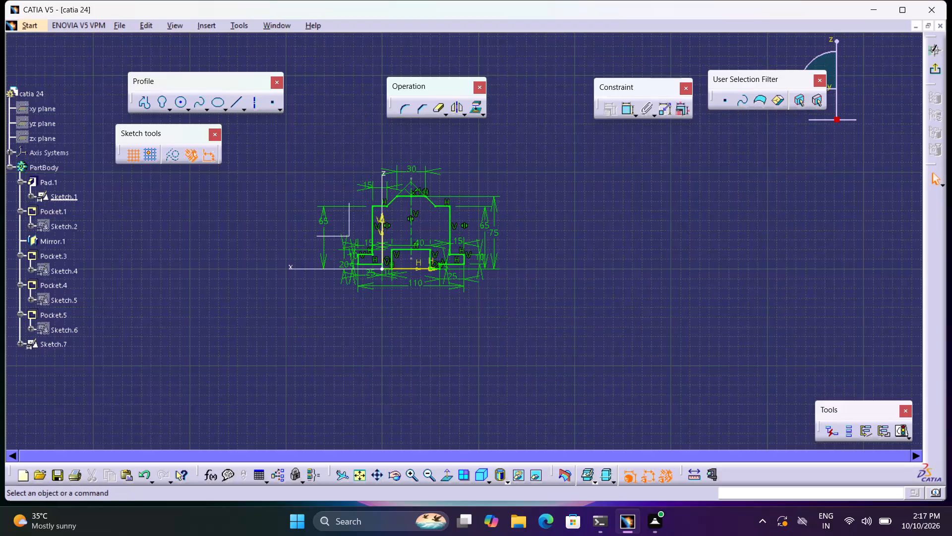
Examine the dimensioned base profile in Sketch.1 up close, and exit the sketch back to the solid part.
triple_click(416, 481)
triple_click(416, 481)
double_click(416, 481)
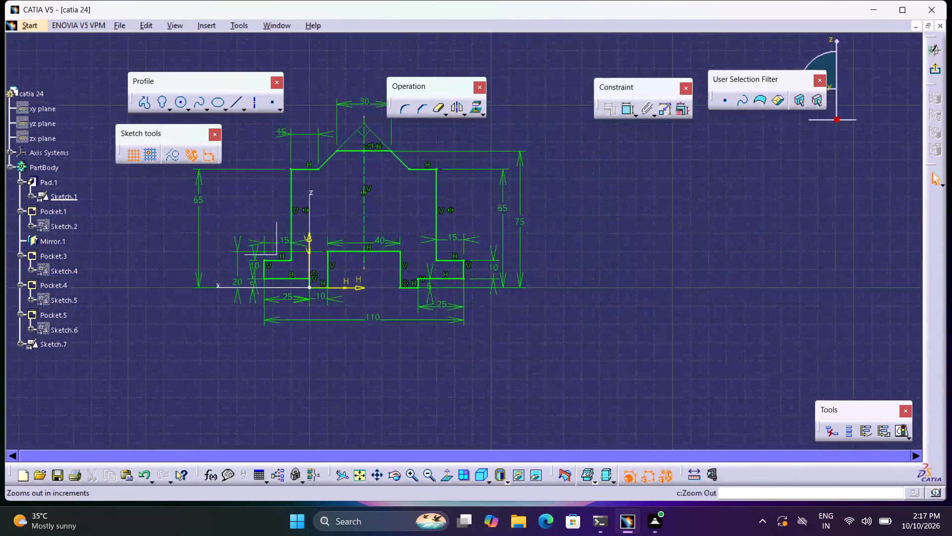
left_click(937, 69)
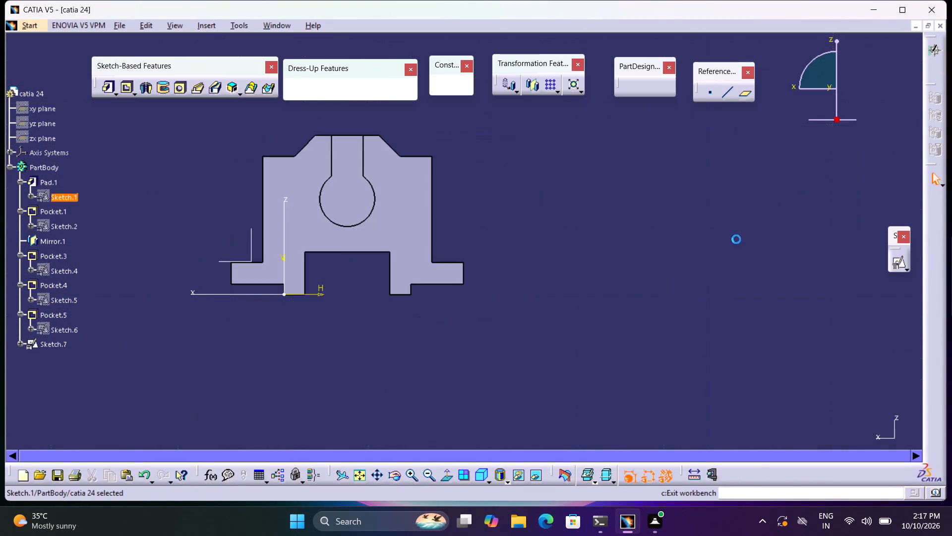
Review the whole solid part in 3D, including its chamfered top, round cut-outs and base feet.
middle_click_drag(525, 383, 548, 431)
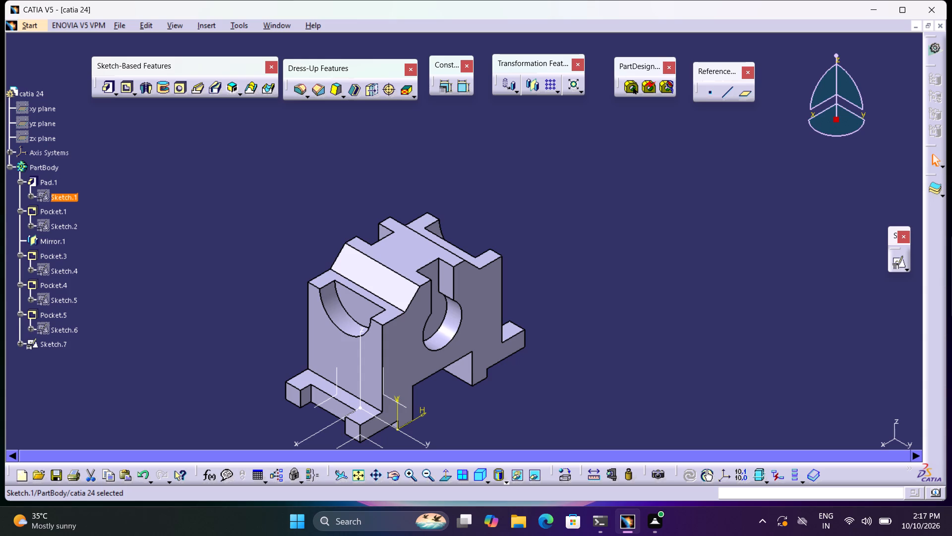
middle_click_drag(512, 378, 725, 349)
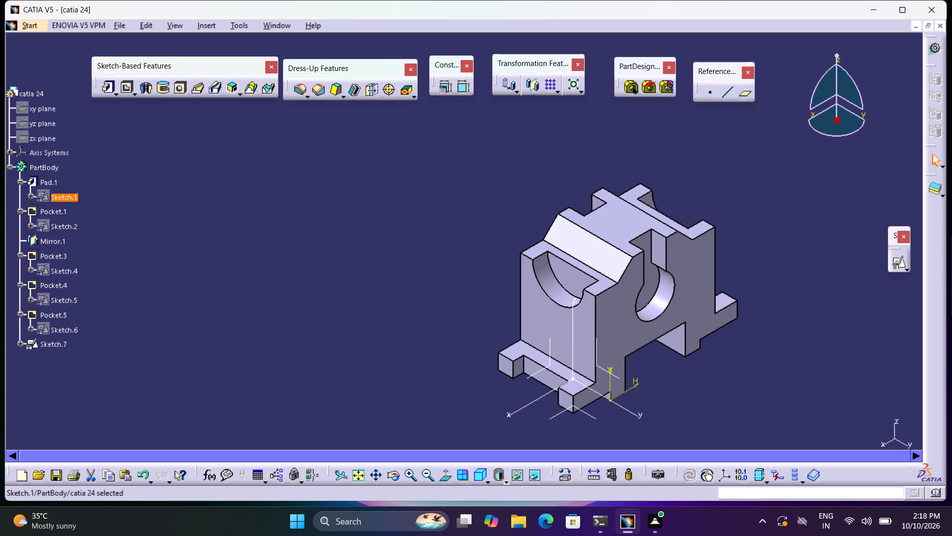
key("space")
left_click(354, 465)
left_click(357, 472)
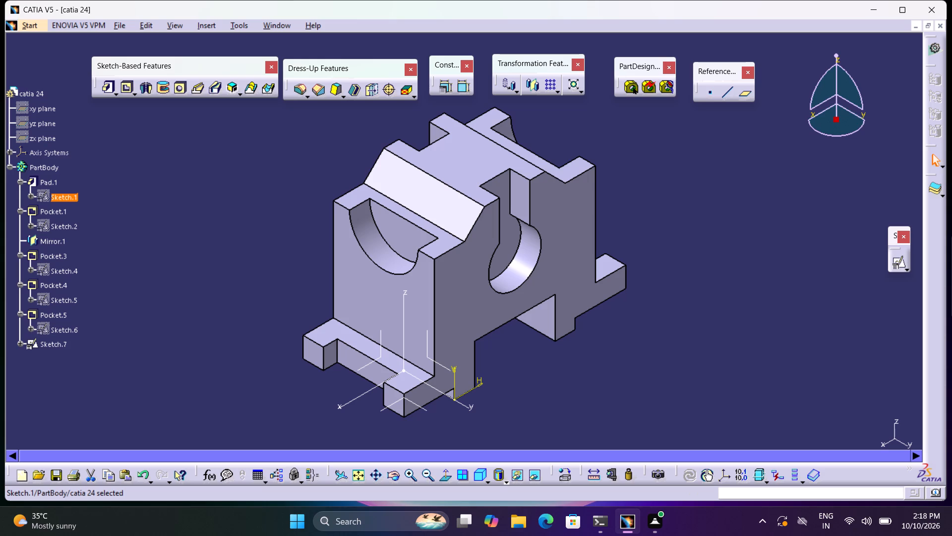
key("space")
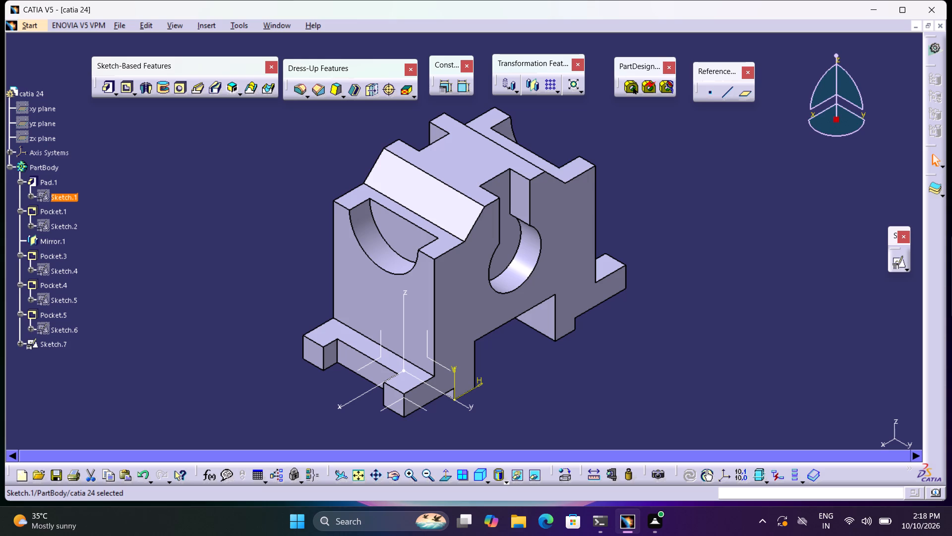
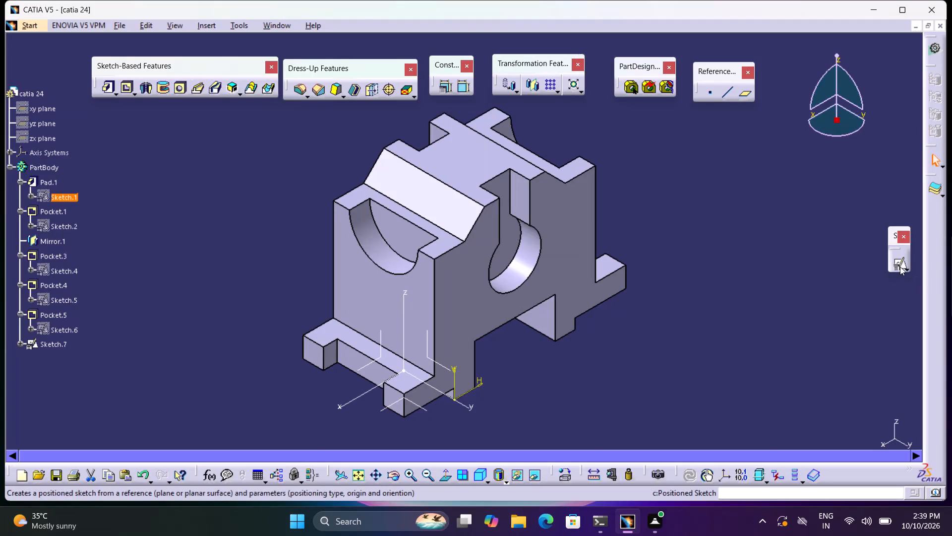
Open Sketch.1 for editing and shift the profile's vertical centre axis downward so its lower end extends below the base.
left_click(899, 266)
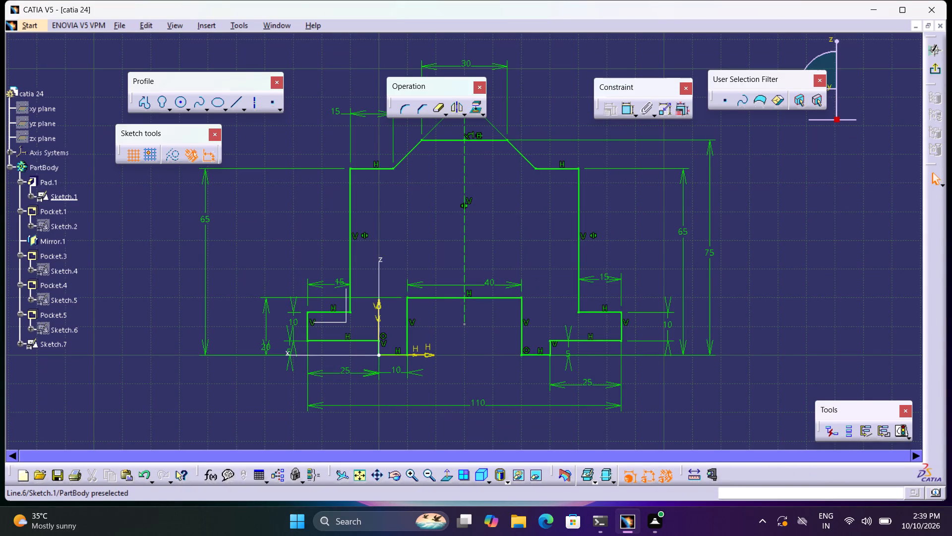
middle_click_drag(459, 342, 458, 354)
left_click_drag(464, 239, 475, 270)
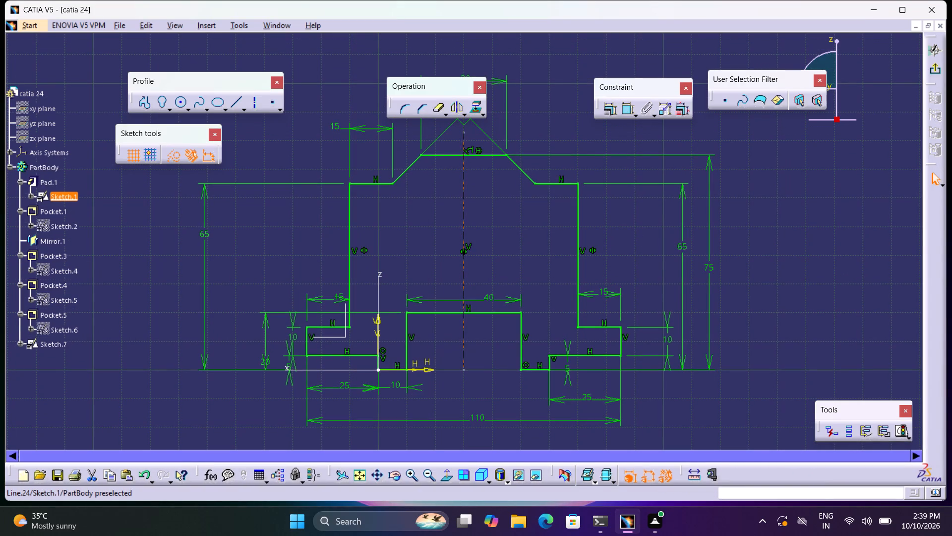
left_click_drag(475, 270, 480, 287)
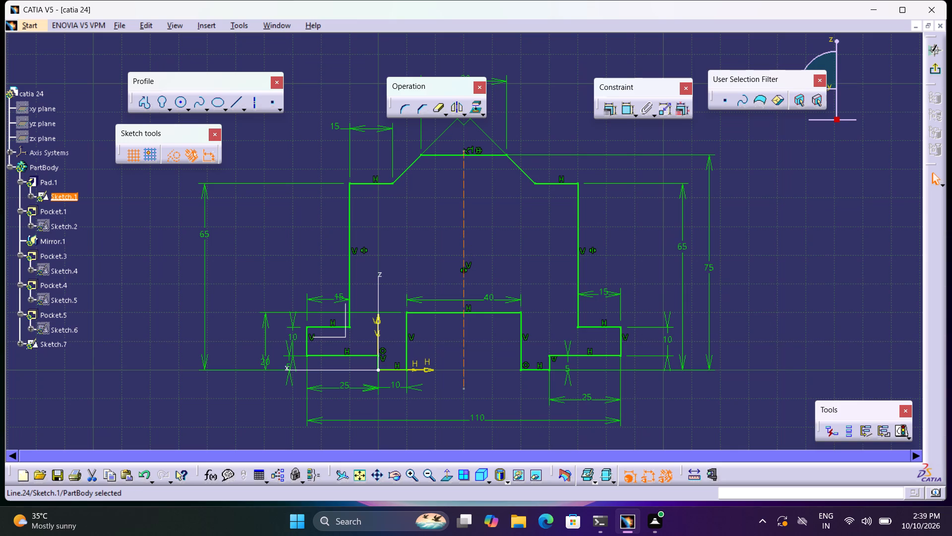
Examine the whole dimensioned base profile and the placement of its vertical centre axis.
middle_click_drag(483, 252, 489, 294)
right_click(481, 257)
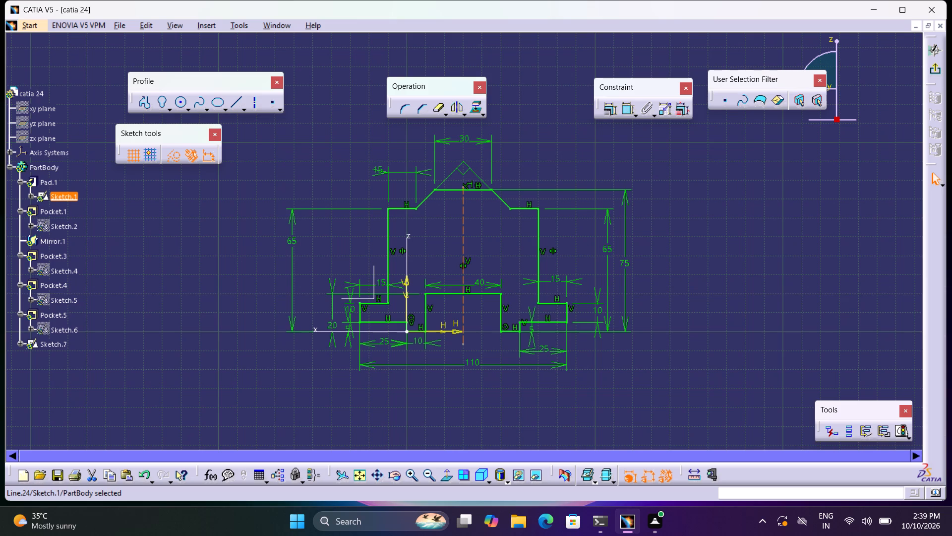
middle_click_drag(576, 185, 579, 201)
middle_click_drag(579, 200, 579, 201)
right_click(579, 200)
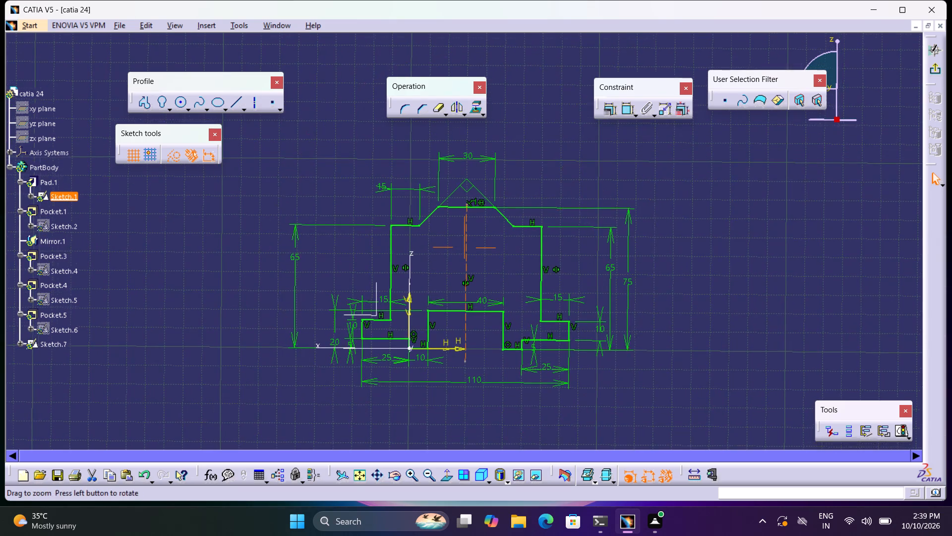
middle_click_drag(579, 201, 591, 223)
left_click(443, 476)
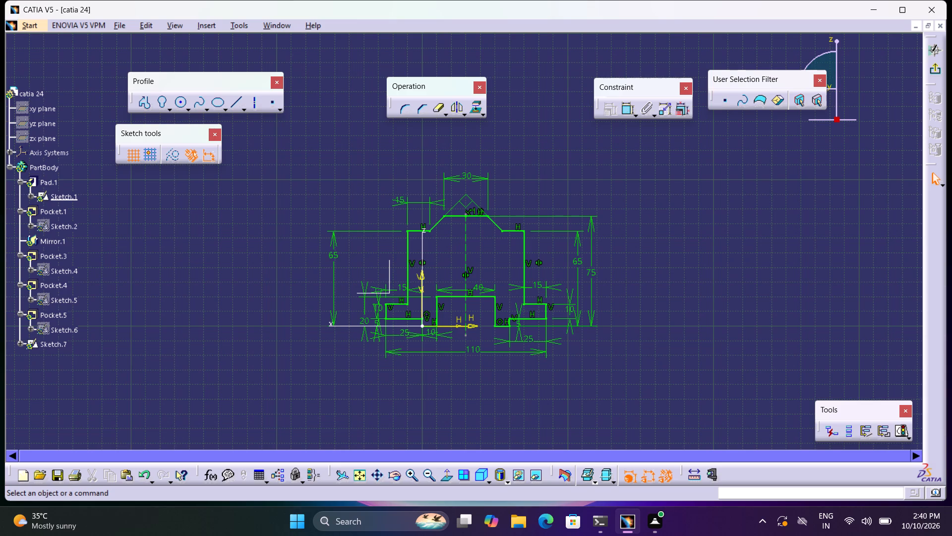
middle_click_drag(667, 283, 652, 286)
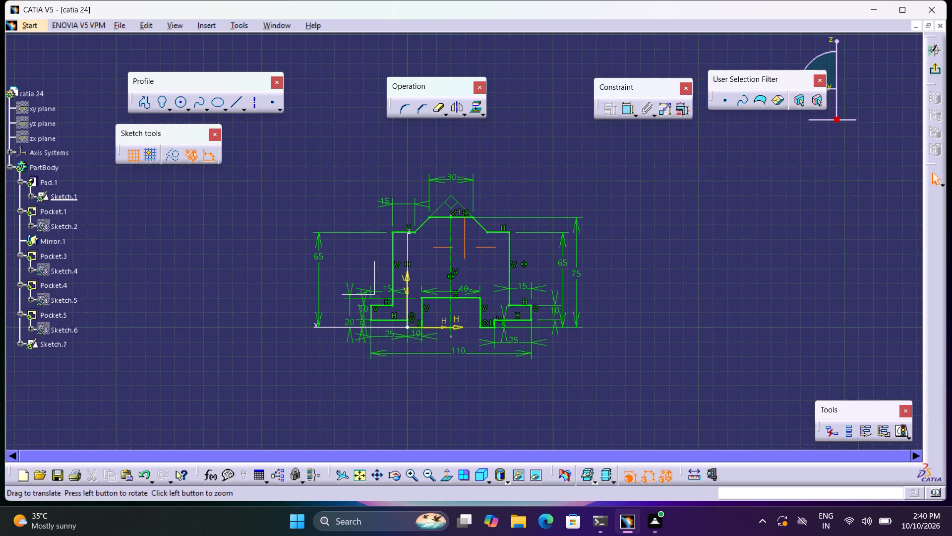
middle_click_drag(652, 286, 634, 319)
right_click(629, 295)
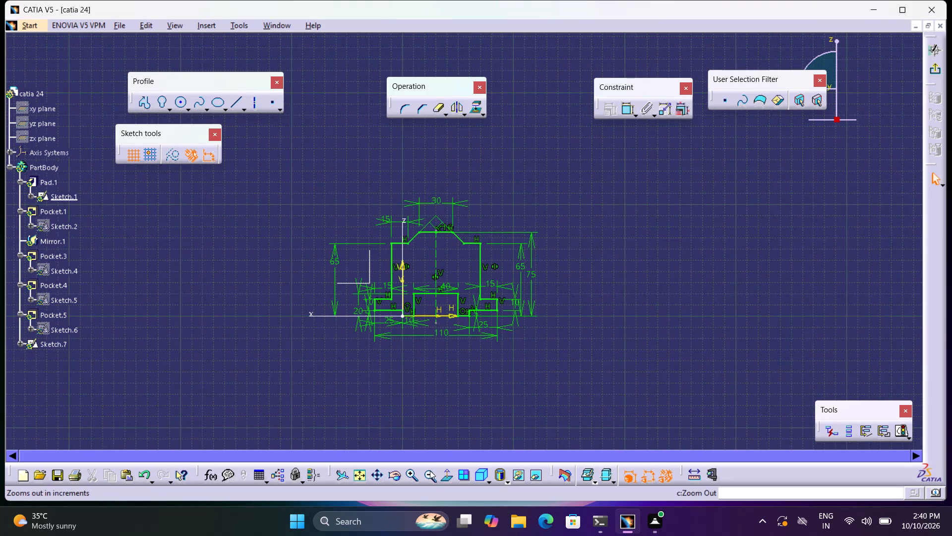
Shift the vertical centre axis of Sketch.1 upward so its upper end extends slightly above the profile's top edge.
middle_click_drag(436, 418, 461, 345)
right_click(465, 428)
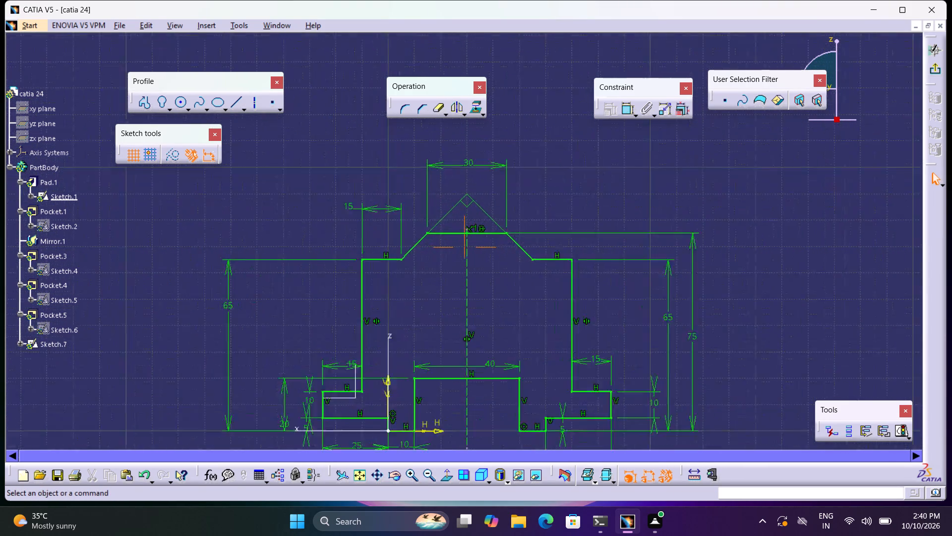
middle_click_drag(461, 345, 464, 329)
middle_click(465, 329)
left_click_drag(470, 323, 473, 324)
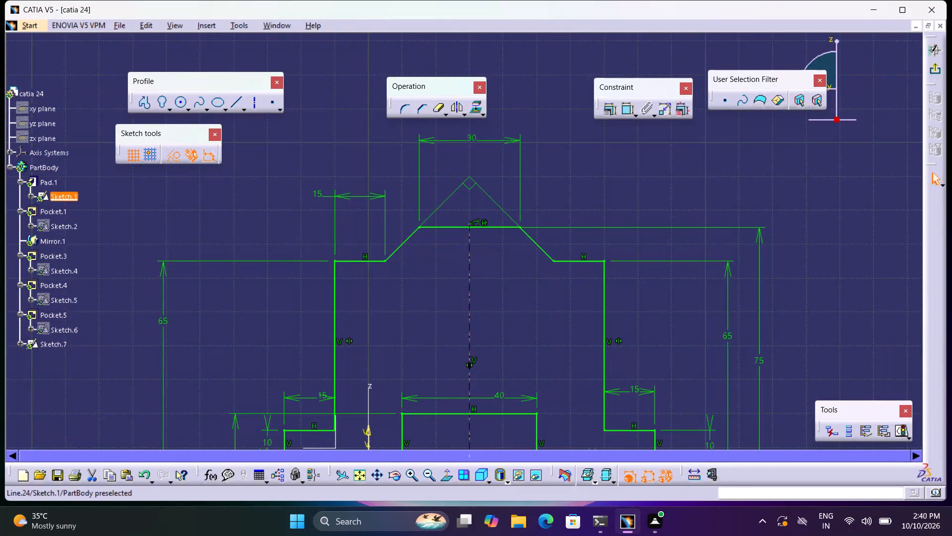
left_click_drag(473, 324, 485, 299)
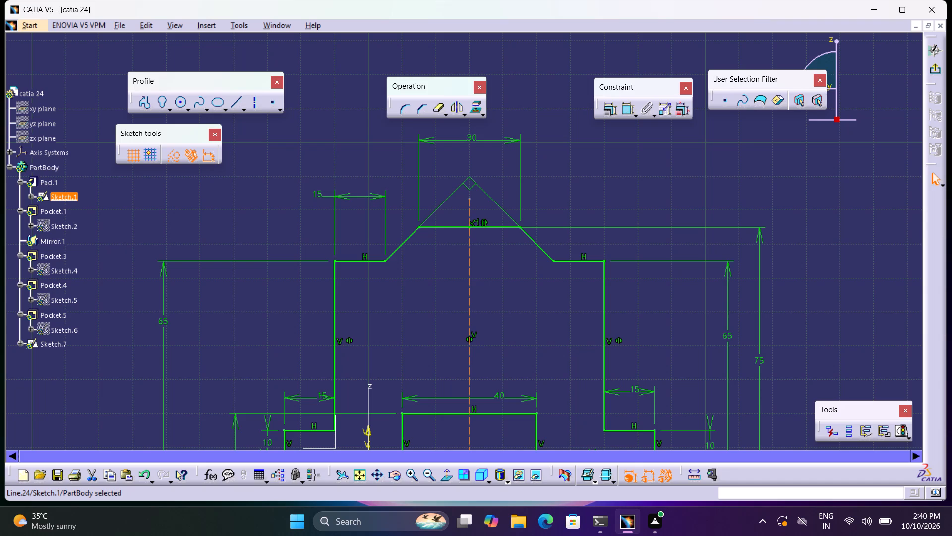
middle_click_drag(510, 277, 515, 281)
right_click(510, 277)
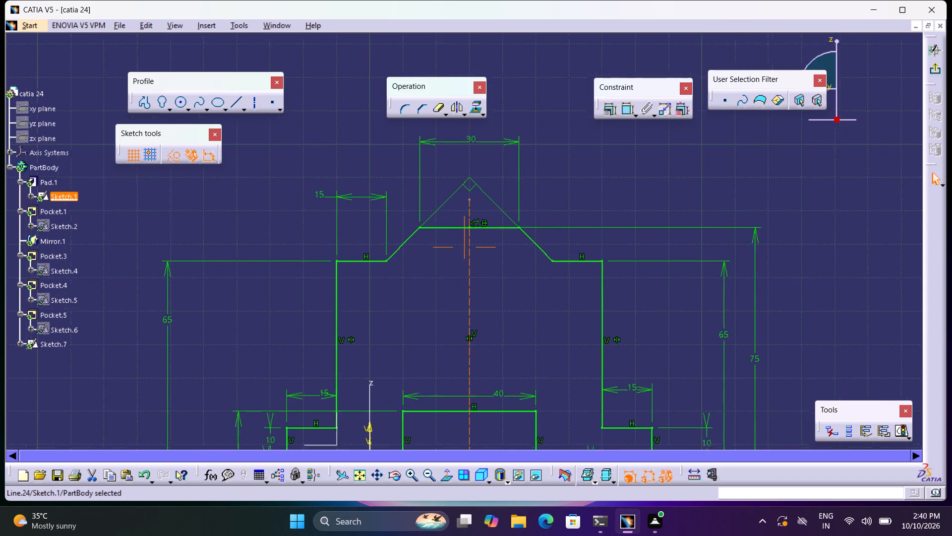
middle_click_drag(515, 281, 538, 324)
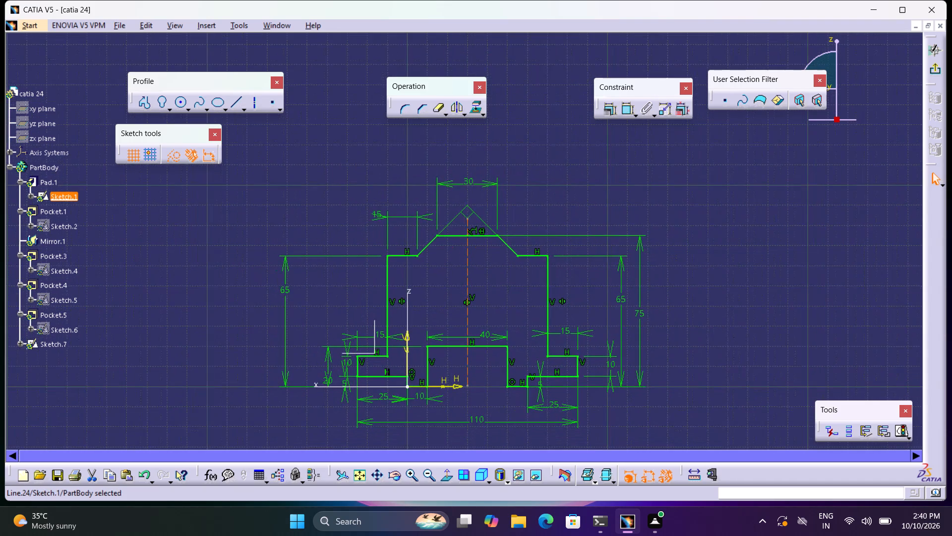
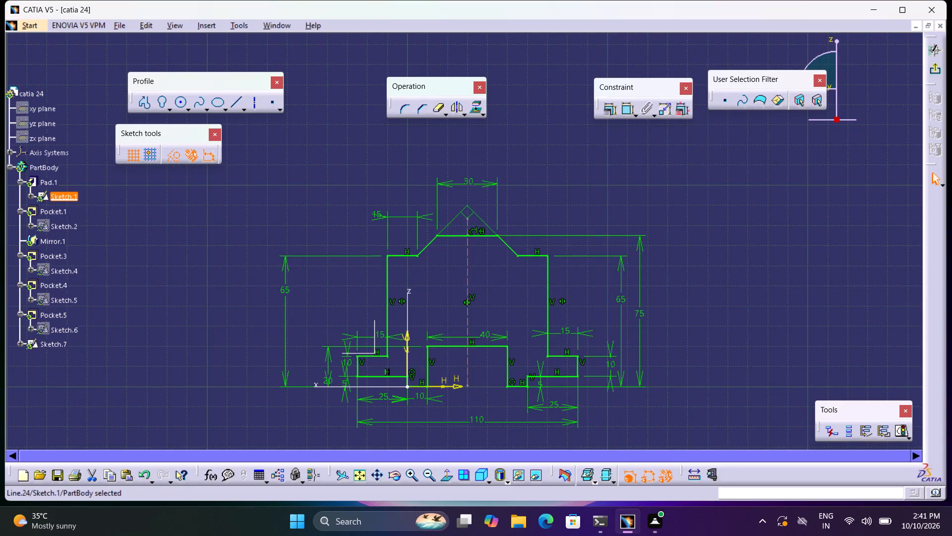
Reposition the 10 horizontal dimension of Sketch.1 lower beneath the base, clear of the overall 110 dimension.
middle_click_drag(597, 222, 588, 262)
right_click(572, 231)
middle_click_drag(569, 309, 556, 276)
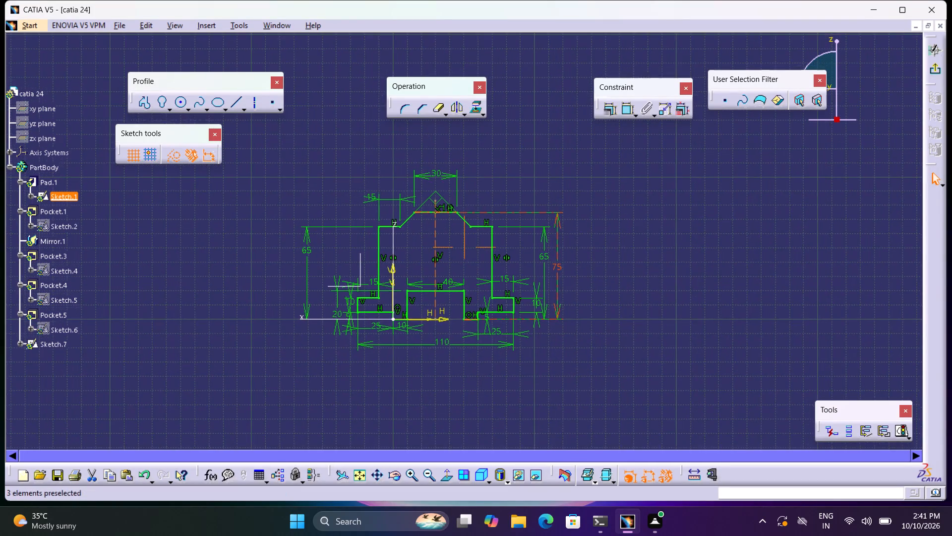
middle_click_drag(556, 276, 555, 244)
right_click(556, 276)
middle_click_drag(555, 226, 554, 203)
left_click_drag(390, 340, 406, 389)
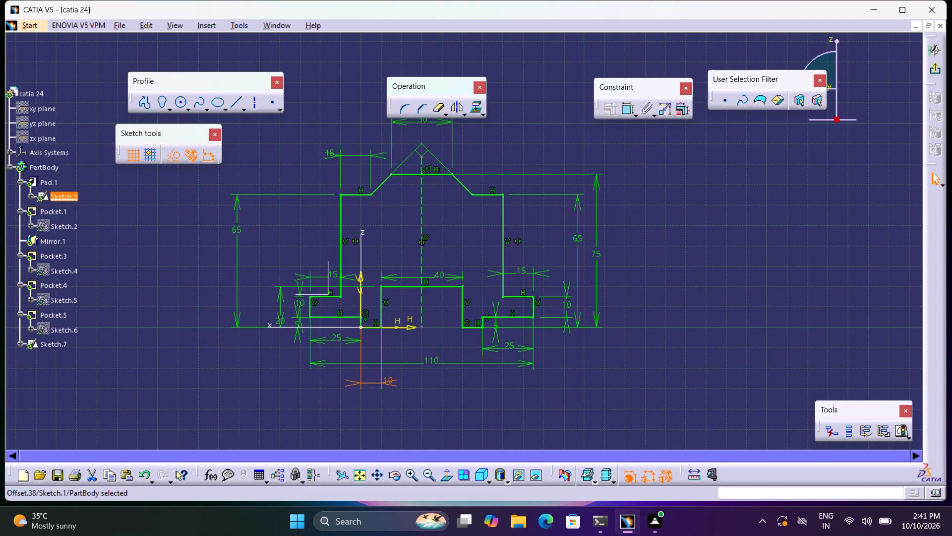
left_click_drag(406, 389, 407, 394)
left_click_drag(450, 367, 458, 385)
middle_click_drag(449, 373, 441, 362)
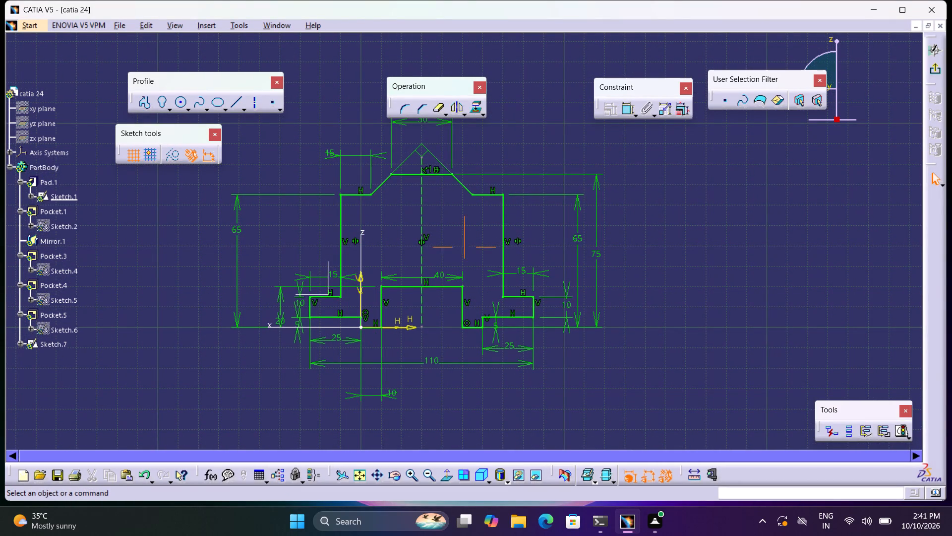
Line up both 25 dimensions and the overall 110 dimension with the 10 dimension in one row below the base.
middle_click_drag(441, 362, 424, 282)
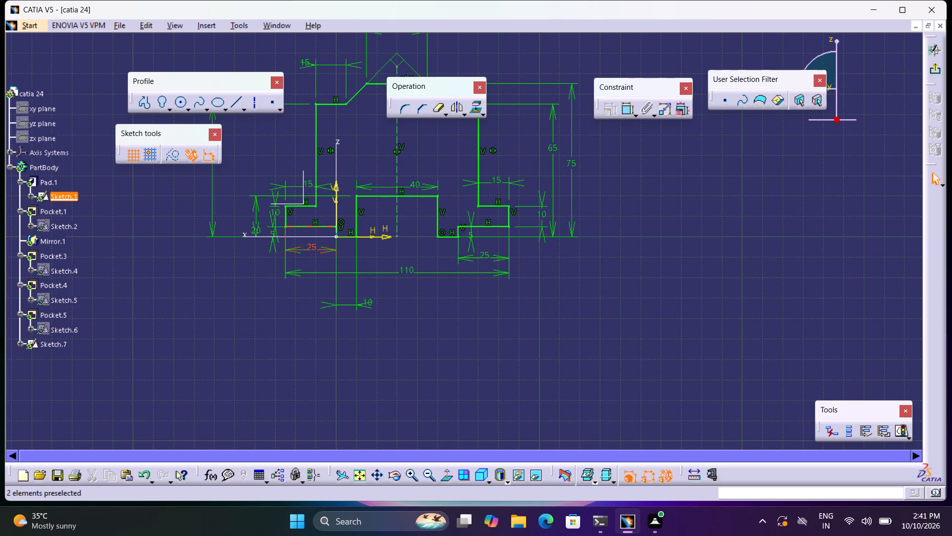
left_click_drag(314, 249, 343, 305)
left_click_drag(408, 270, 412, 302)
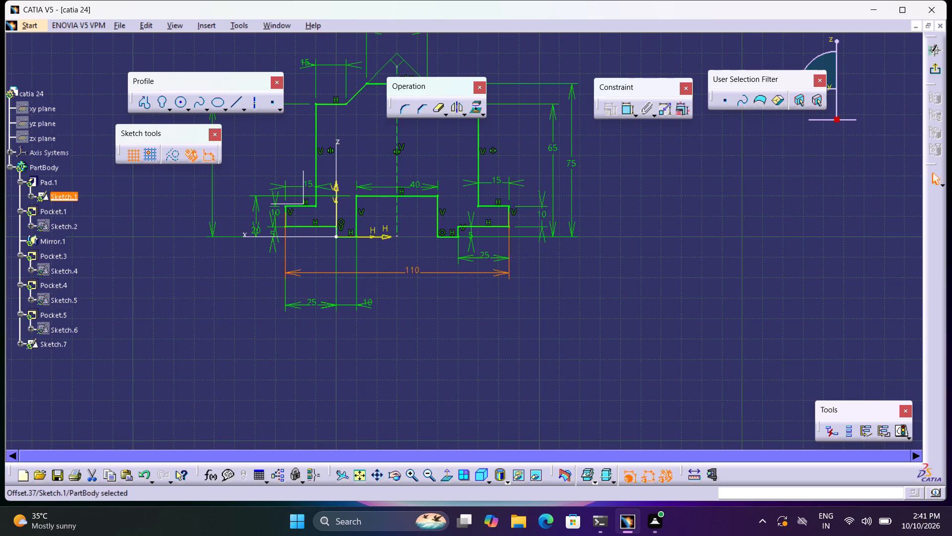
left_click_drag(414, 271, 410, 271)
left_click_drag(410, 271, 399, 275)
left_click_drag(387, 273, 397, 302)
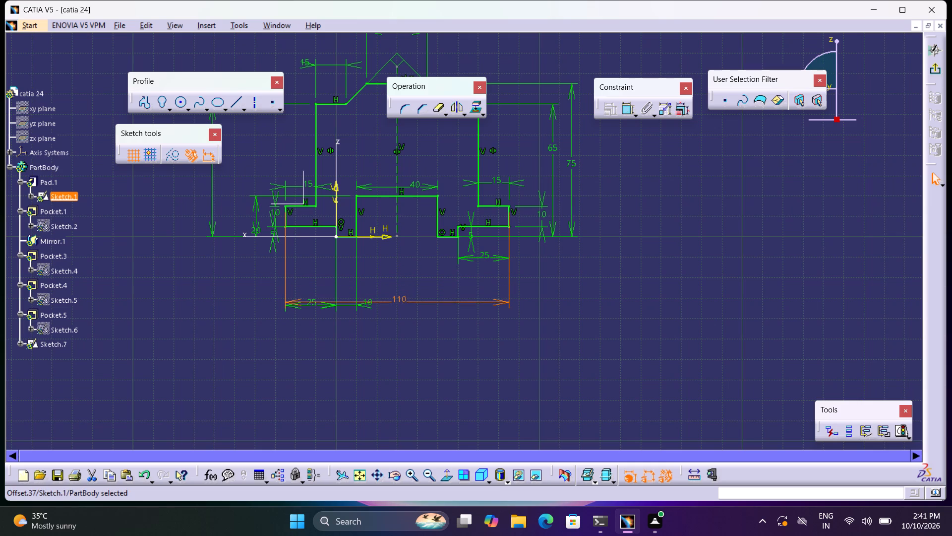
left_click_drag(397, 302, 398, 306)
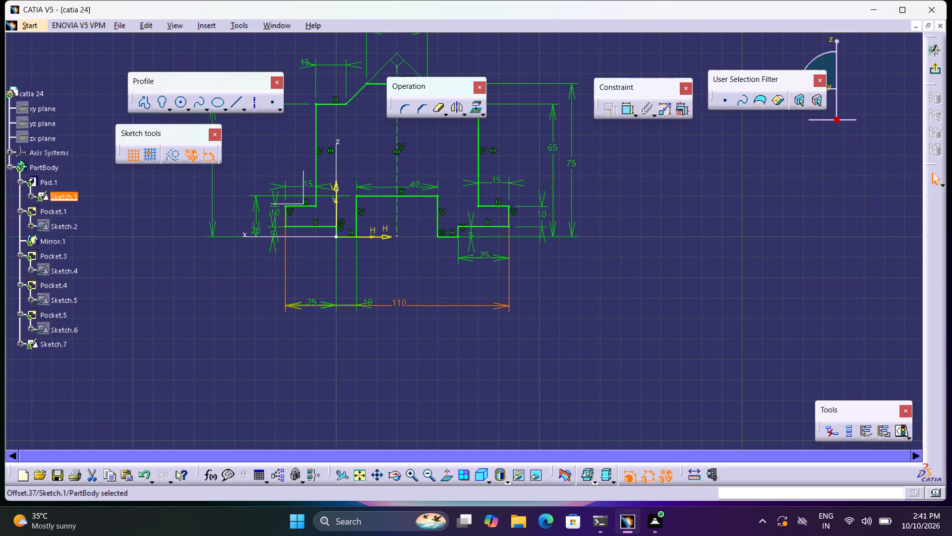
left_click_drag(398, 306, 398, 306)
middle_click_drag(432, 282, 408, 285)
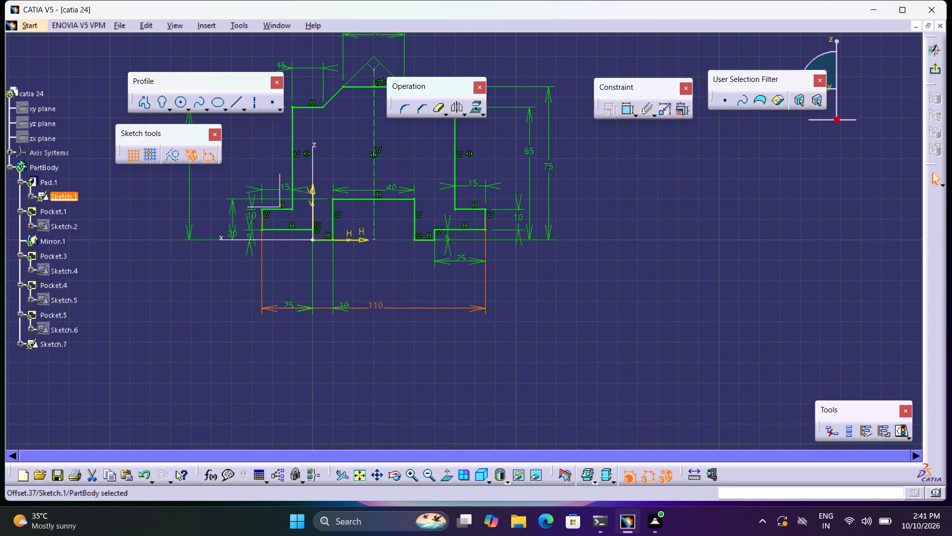
left_click_drag(458, 262, 449, 307)
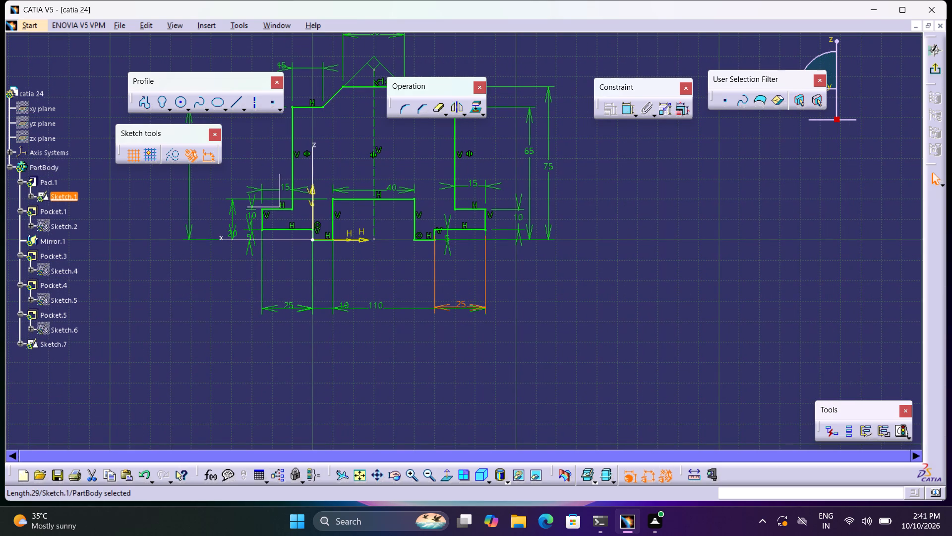
left_click_drag(449, 307, 449, 309)
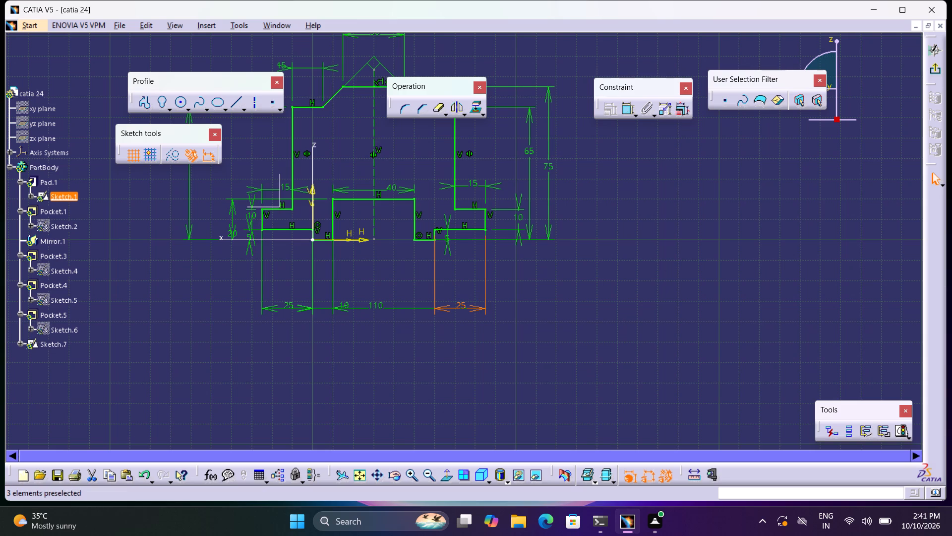
Bring the 65 height dimension on the profile's right side inward, in line with the 10 foot-height dimension.
left_click_drag(516, 220, 538, 223)
left_click_drag(529, 229, 529, 229)
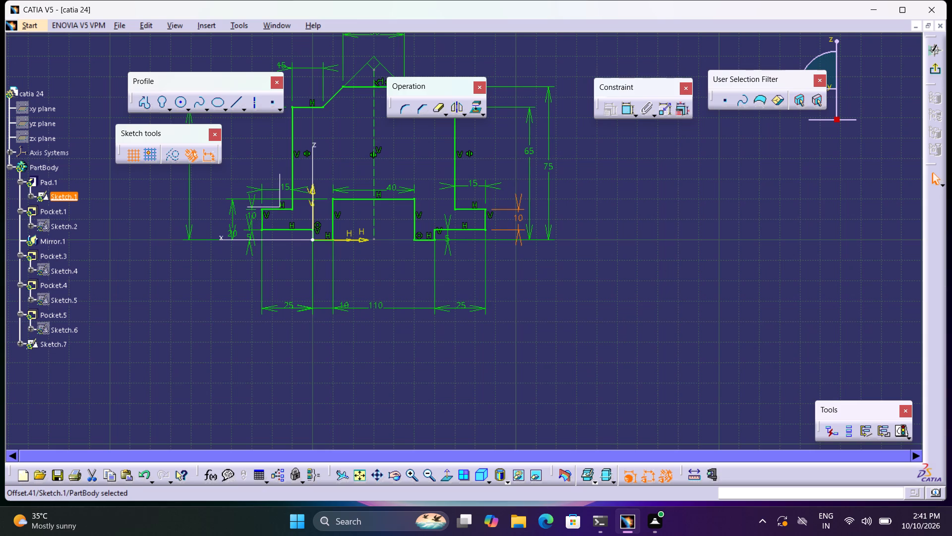
left_click_drag(529, 229, 520, 232)
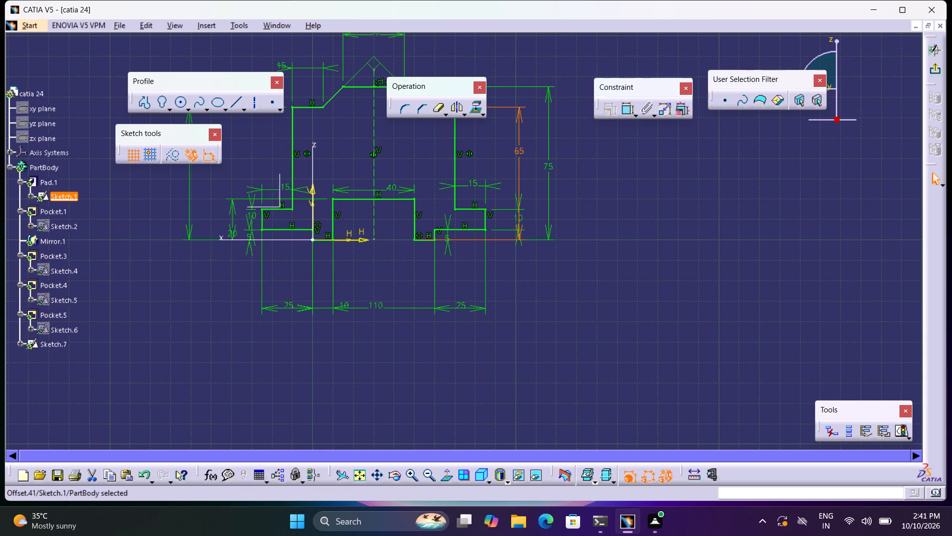
left_click_drag(520, 232, 519, 233)
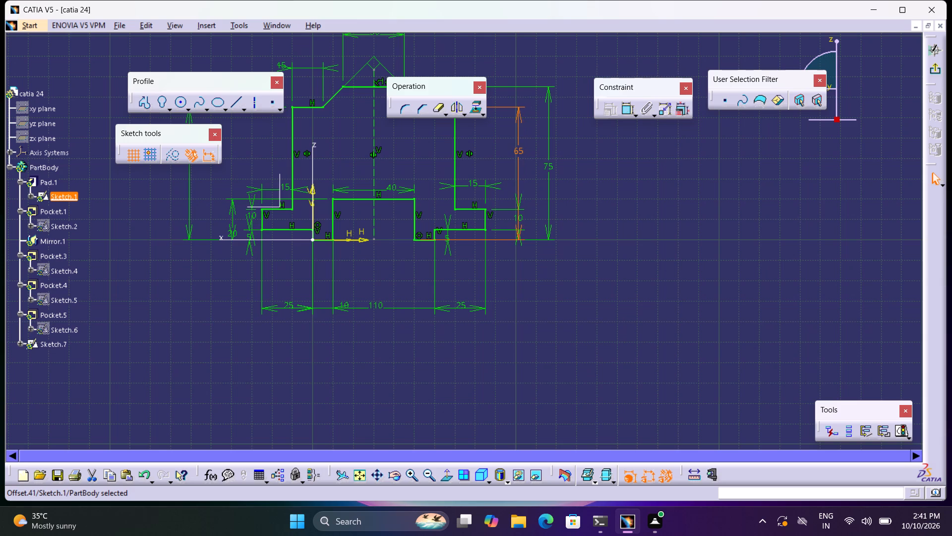
left_click_drag(519, 233, 519, 233)
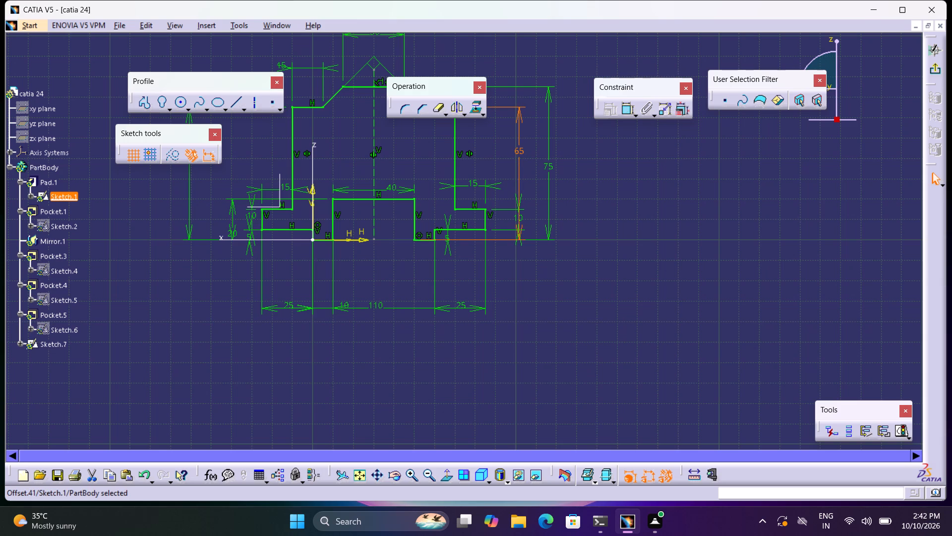
Bring the 75 overall height dimension inward so it lines up with the right-hand 65 dimension.
left_click_drag(550, 166, 544, 141)
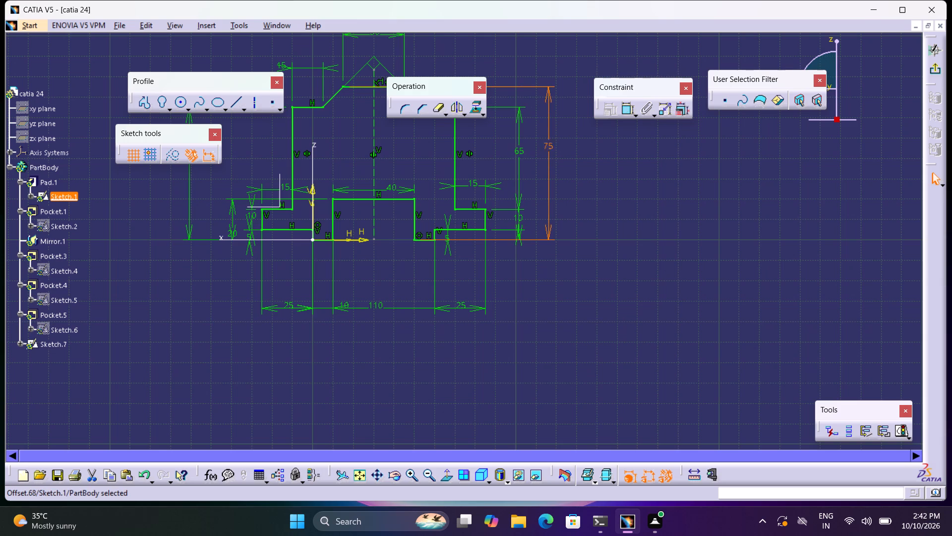
left_click_drag(544, 141, 553, 161)
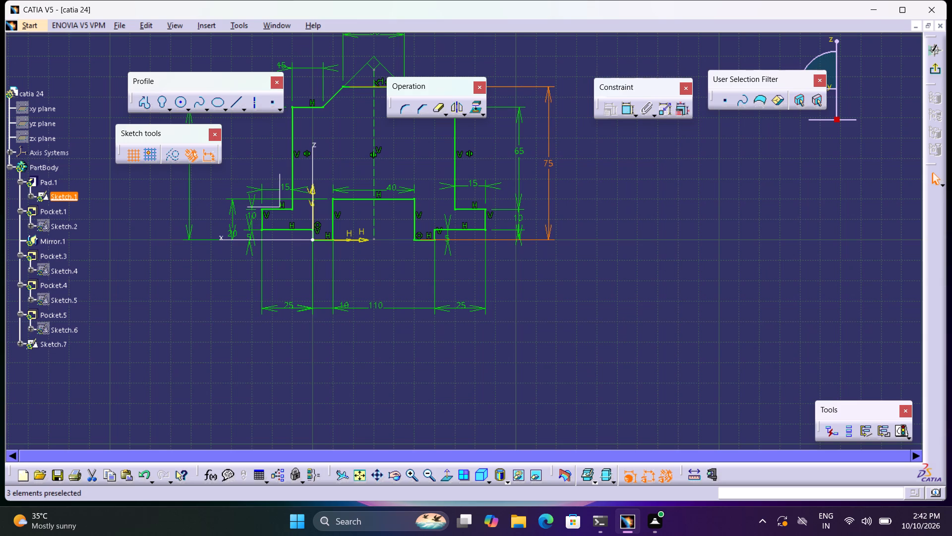
left_click_drag(516, 152, 529, 161)
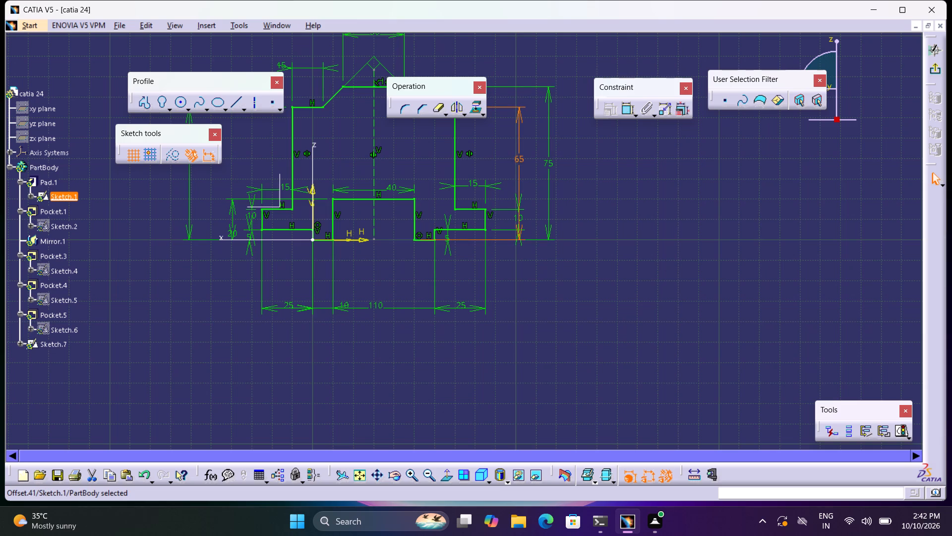
left_click_drag(529, 161, 533, 172)
left_click_drag(551, 162, 549, 156)
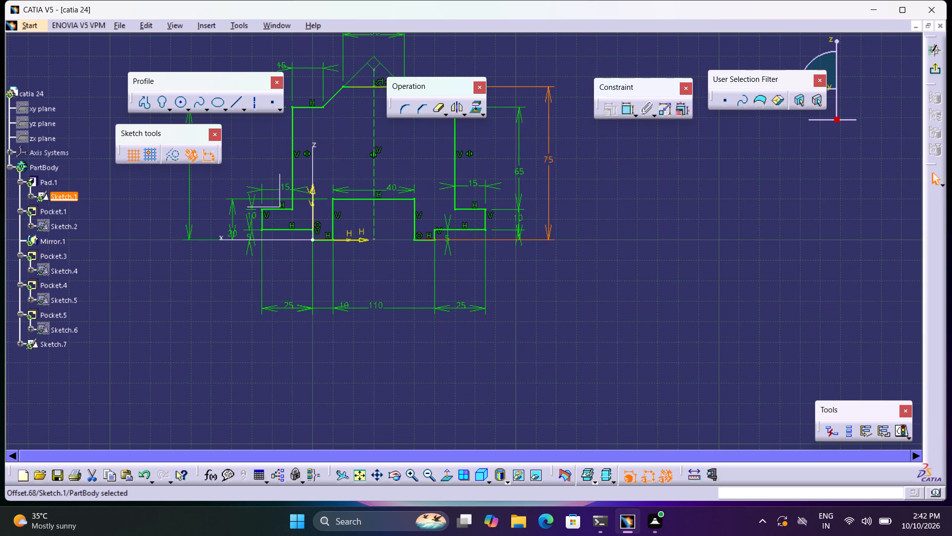
left_click_drag(549, 156, 549, 153)
left_click(551, 165)
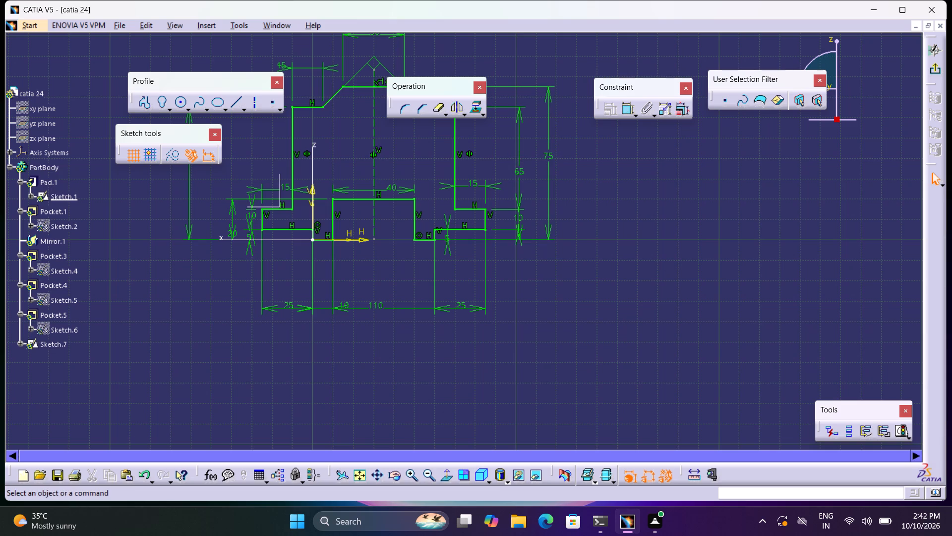
left_click_drag(549, 167, 519, 170)
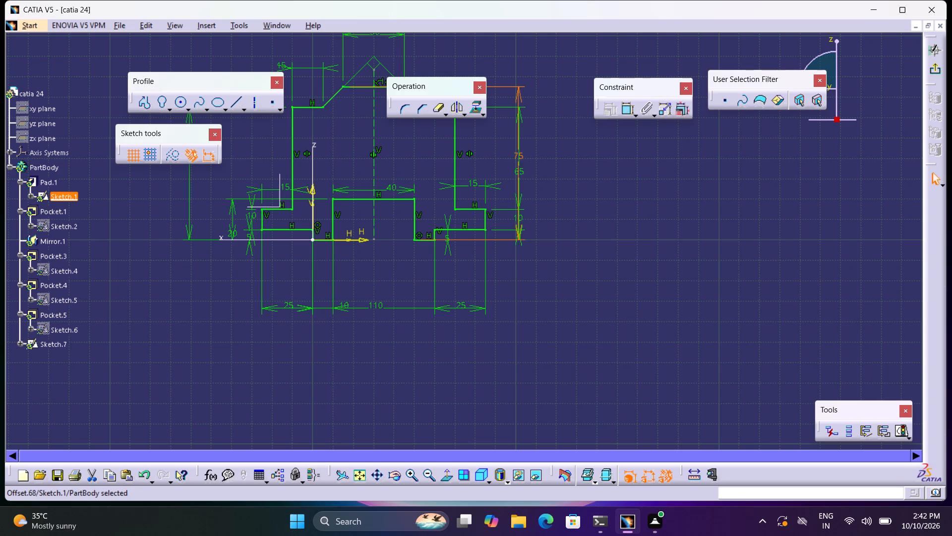
Place the 15 shoulder dimension and the 30 top-edge dimension at the same height above the profile.
middle_click_drag(555, 184, 580, 309)
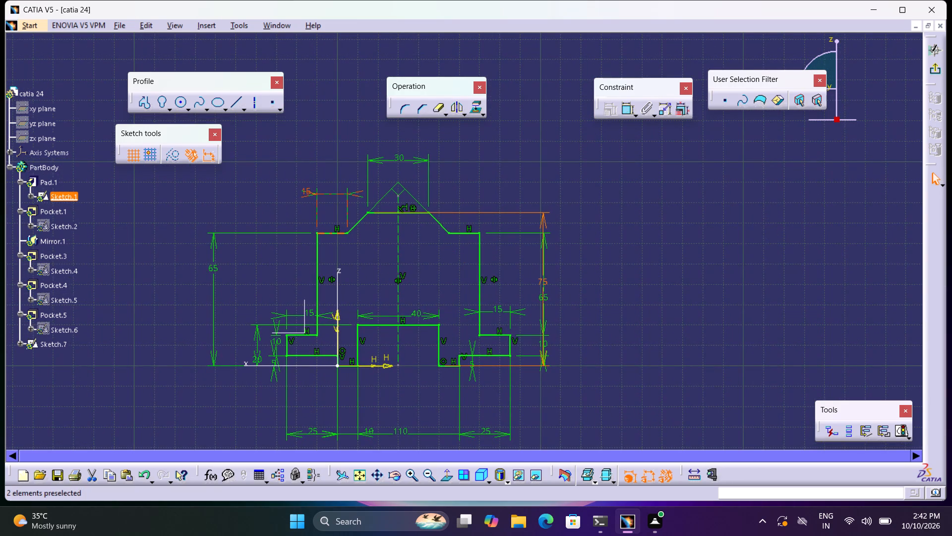
left_click_drag(344, 195, 353, 170)
left_click_drag(410, 160, 412, 162)
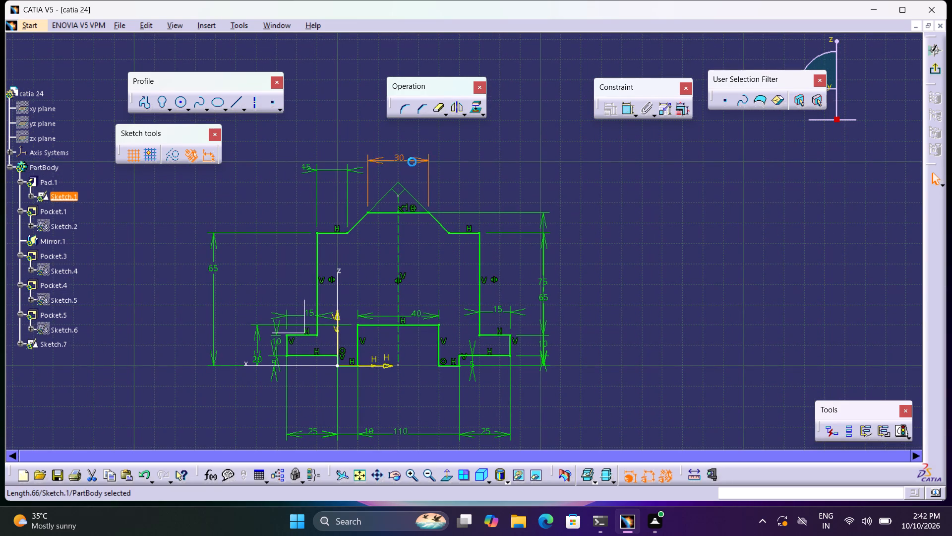
left_click_drag(412, 162, 418, 170)
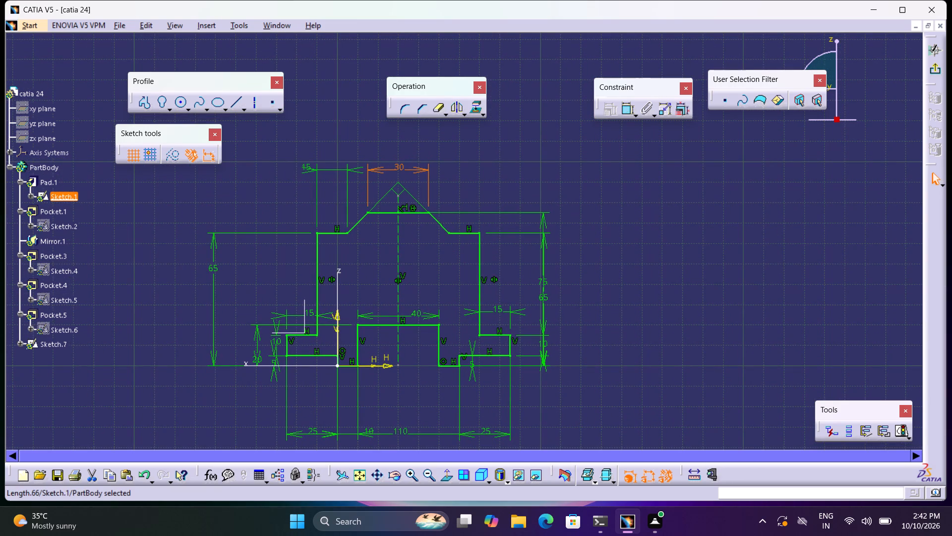
Shift the 20 height dimension outward so it lines up with the 65 dimension on the profile's left side.
middle_click_drag(369, 290, 394, 206)
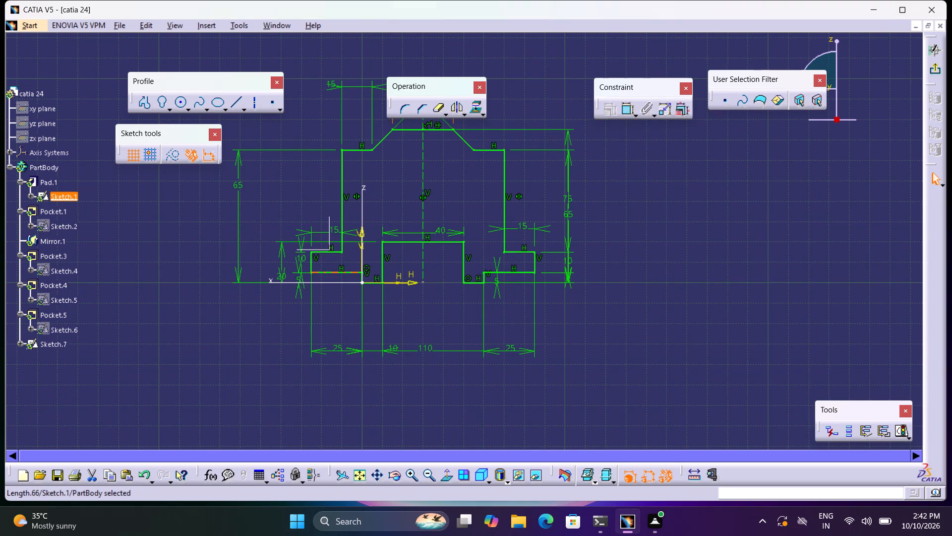
left_click_drag(281, 275, 282, 261)
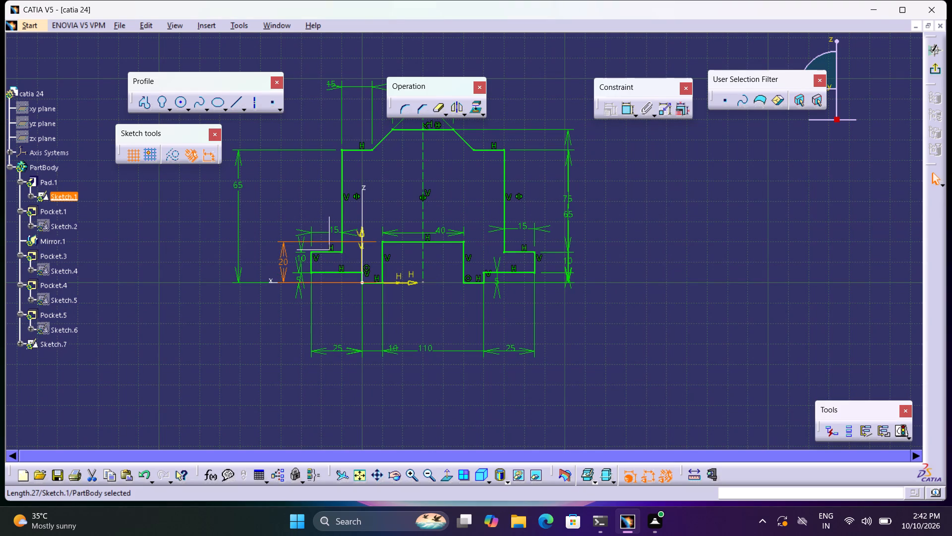
left_click_drag(282, 261, 237, 267)
left_click_drag(237, 267, 238, 264)
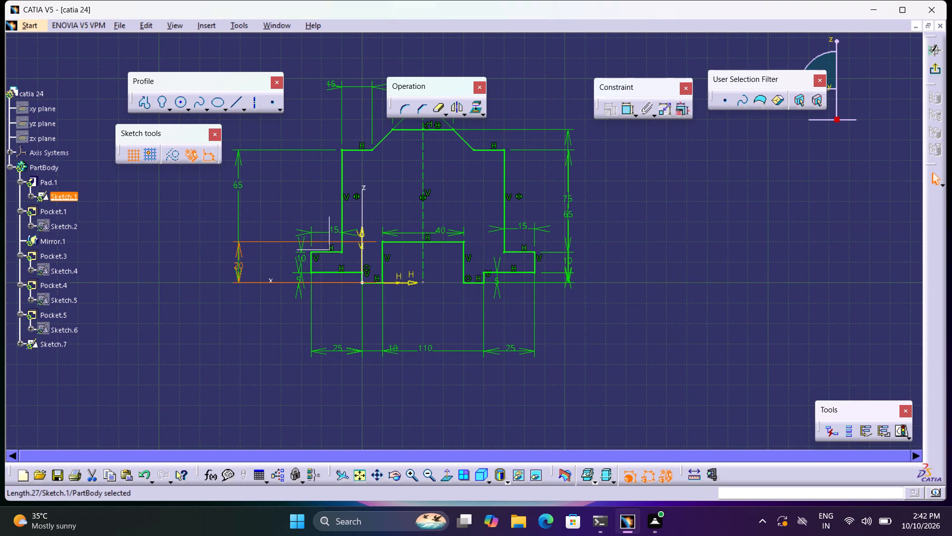
left_click_drag(238, 264, 238, 260)
left_click_drag(238, 260, 238, 259)
left_click_drag(238, 259, 236, 262)
left_click_drag(236, 262, 237, 261)
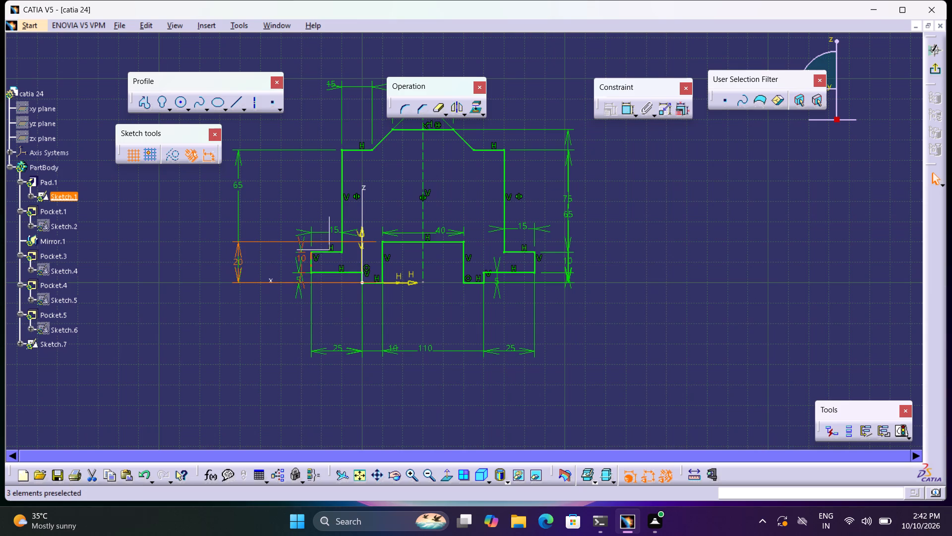
Shift the left foot's 10 height dimension outward, placing it just inside the 20 dimension.
left_click_drag(297, 280, 280, 294)
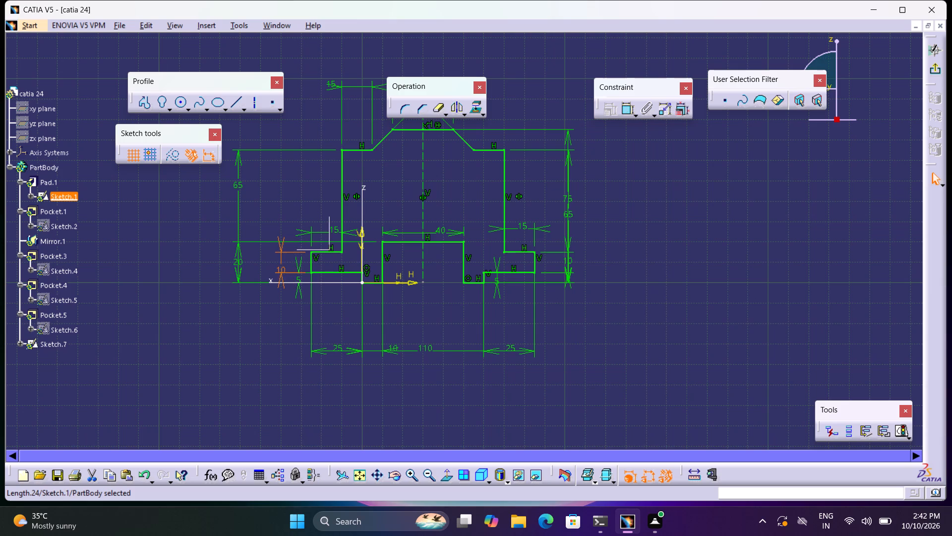
left_click_drag(280, 294, 274, 288)
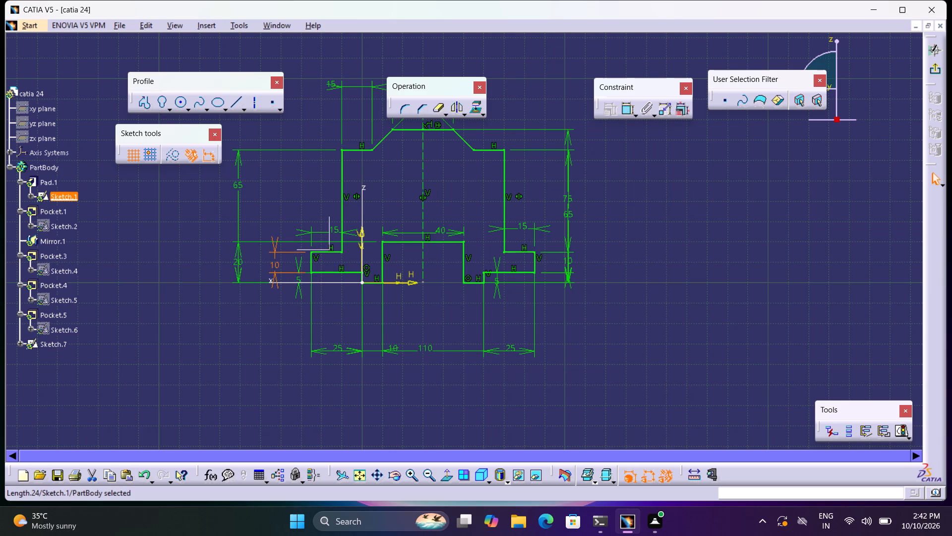
left_click_drag(274, 288, 260, 286)
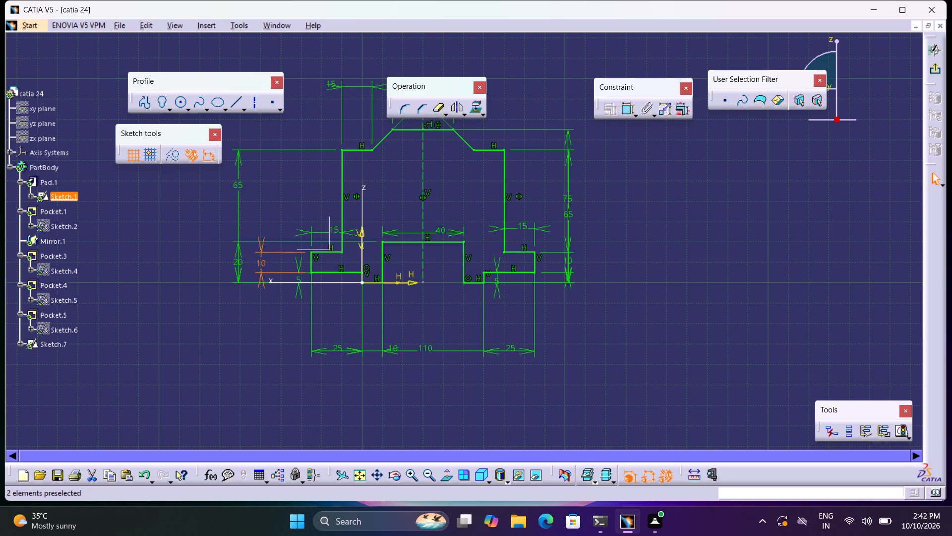
Stagger the left-side 5, 10, 20 and 65 height dimensions at even spacing, smallest nearest the profile, lowering the 65 label.
left_click_drag(265, 262, 293, 266)
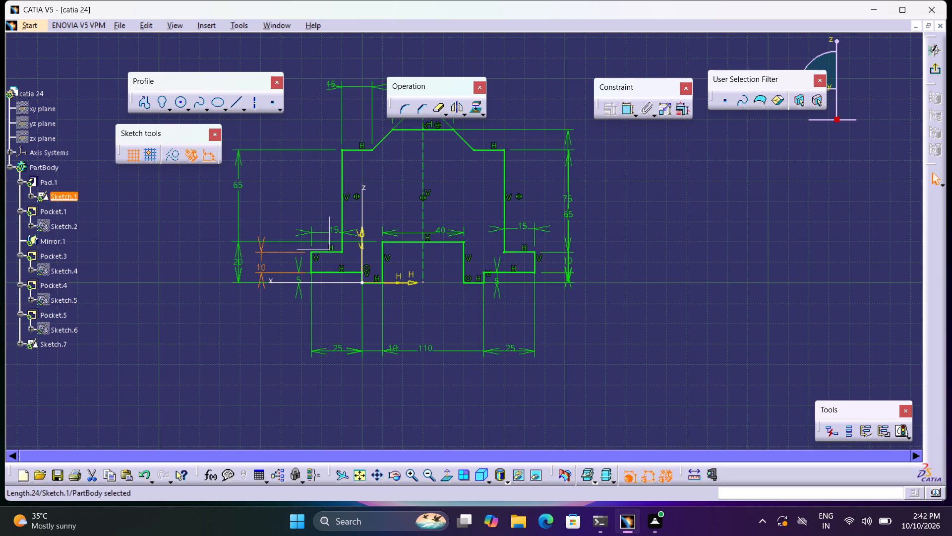
left_click_drag(293, 266, 290, 262)
left_click_drag(284, 255, 300, 258)
left_click_drag(248, 239, 264, 247)
left_click_drag(257, 243, 272, 249)
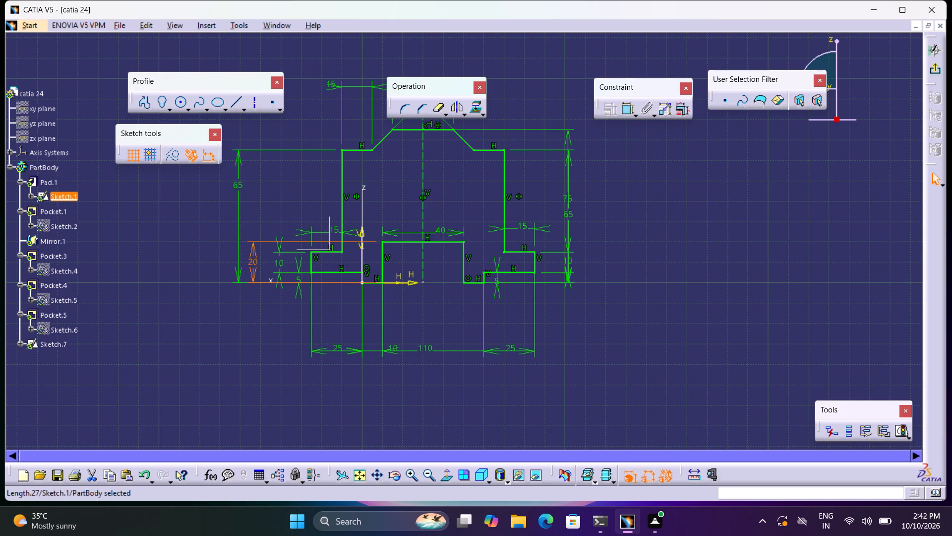
left_click_drag(272, 249, 279, 255)
left_click_drag(240, 234, 245, 235)
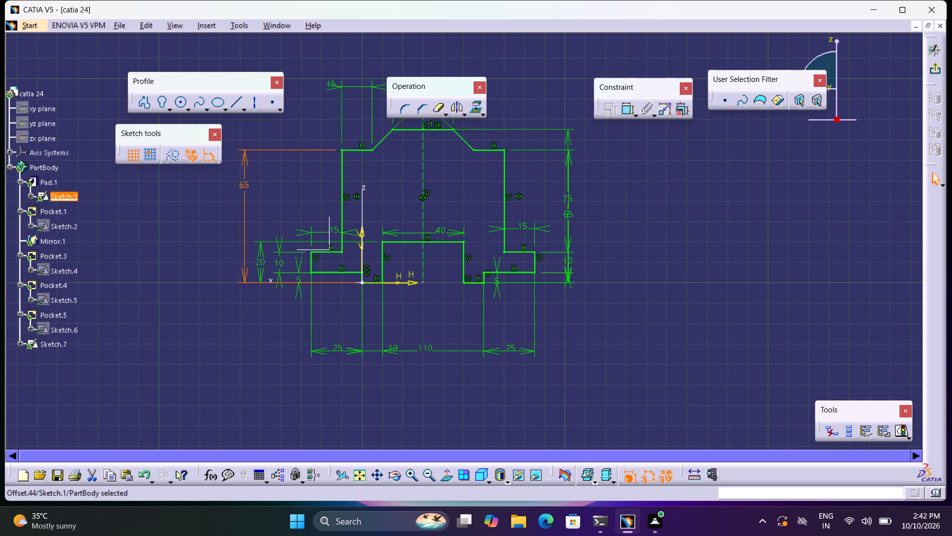
left_click_drag(245, 235, 245, 237)
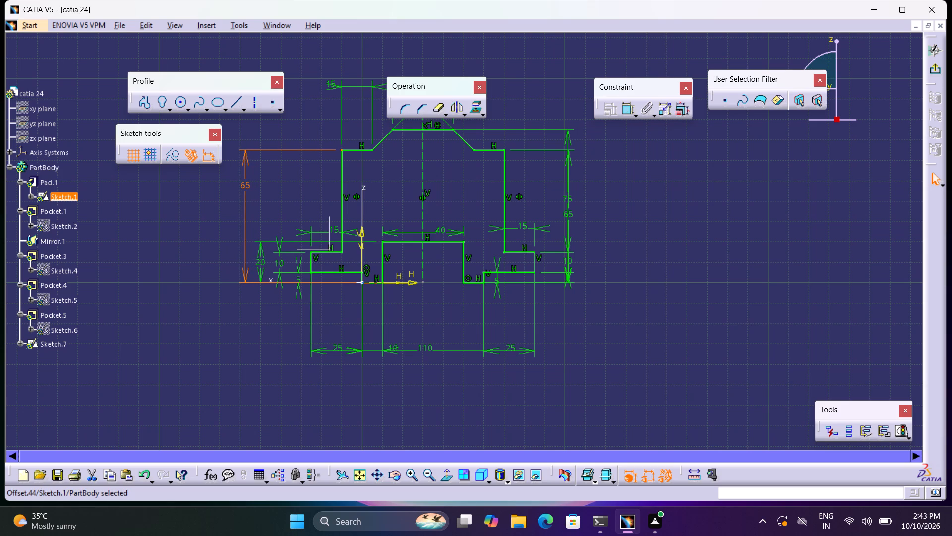
left_click_drag(246, 185, 248, 212)
left_click_drag(297, 279, 297, 276)
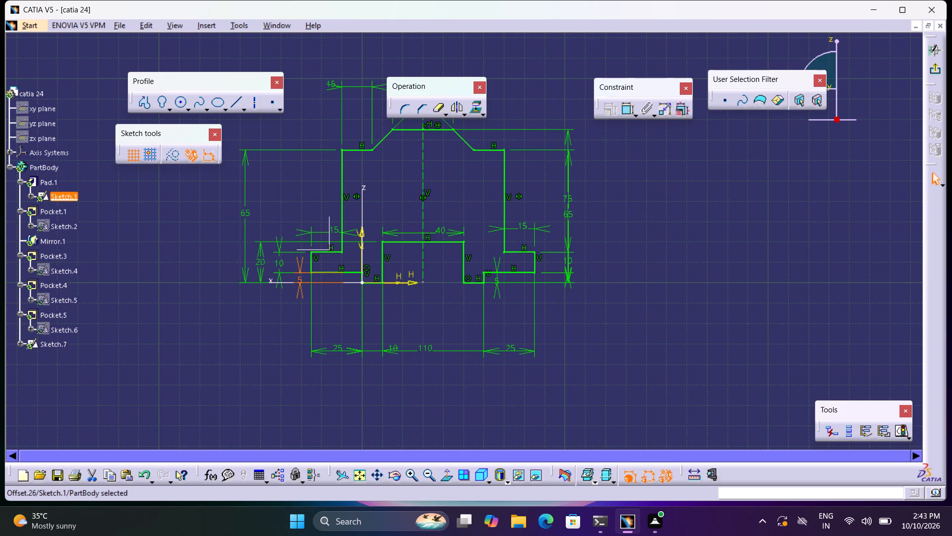
left_click_drag(297, 276, 294, 274)
left_click(296, 281)
Raise the left foot's 15 width dimension well above the foot, centring its value between the extension lines.
left_click_drag(332, 232, 319, 234)
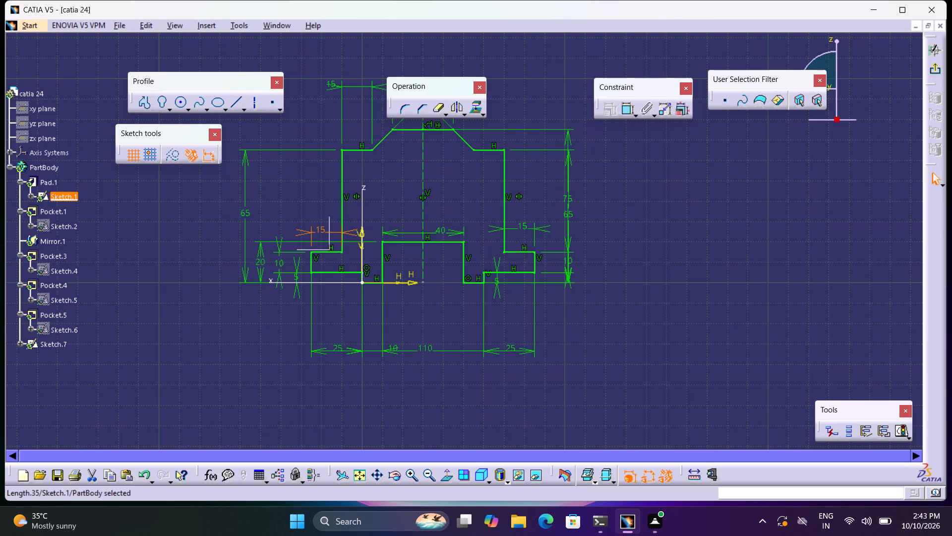
left_click_drag(319, 234, 321, 226)
left_click_drag(321, 226, 320, 226)
left_click_drag(306, 231, 308, 204)
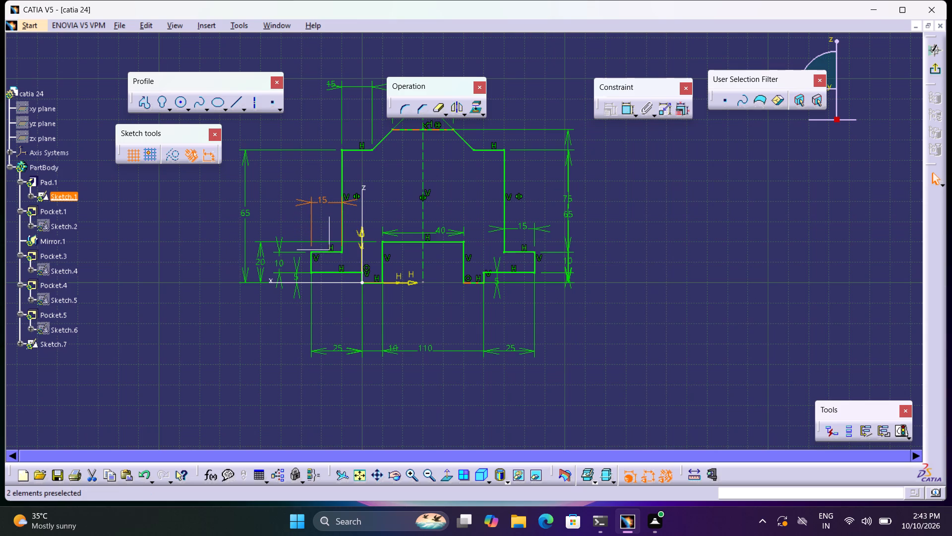
Move the 5 height dimension under the right foot outside the profile, just inside the 65 and 75 dimensions.
left_click_drag(498, 278, 545, 276)
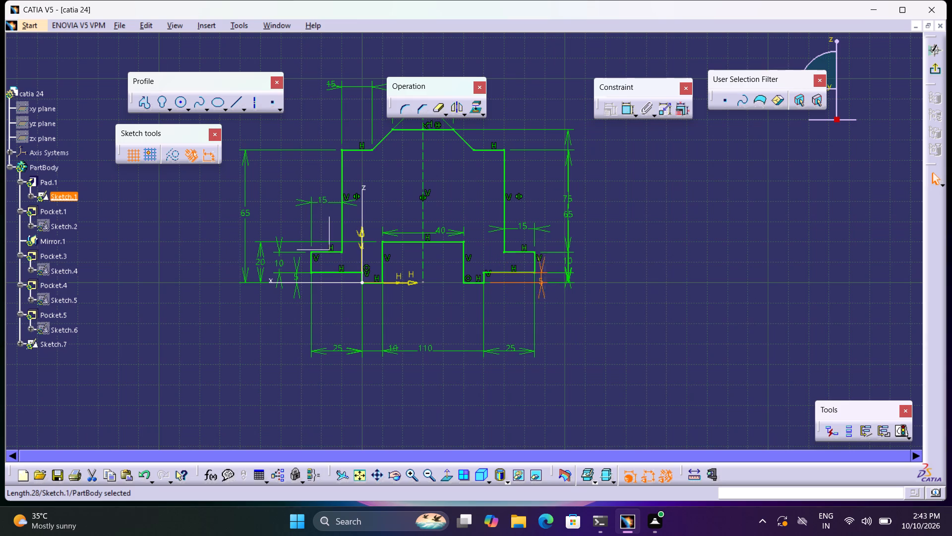
left_click_drag(545, 276, 586, 280)
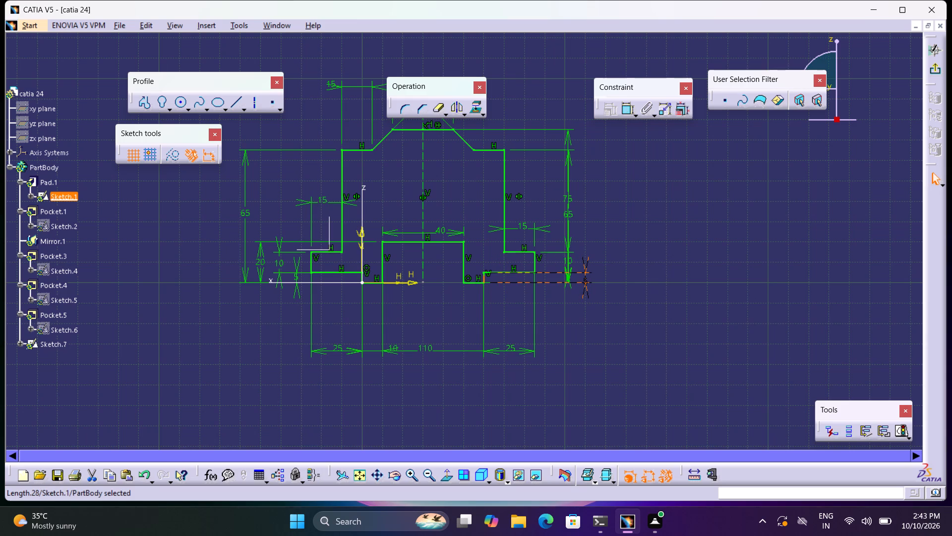
left_click_drag(583, 279, 583, 271)
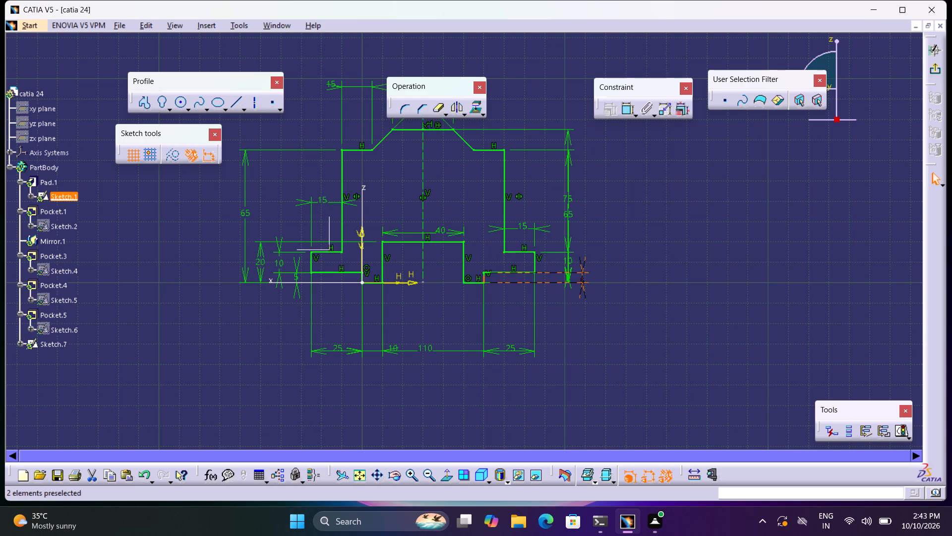
left_click_drag(583, 279, 584, 273)
left_click_drag(585, 282, 587, 281)
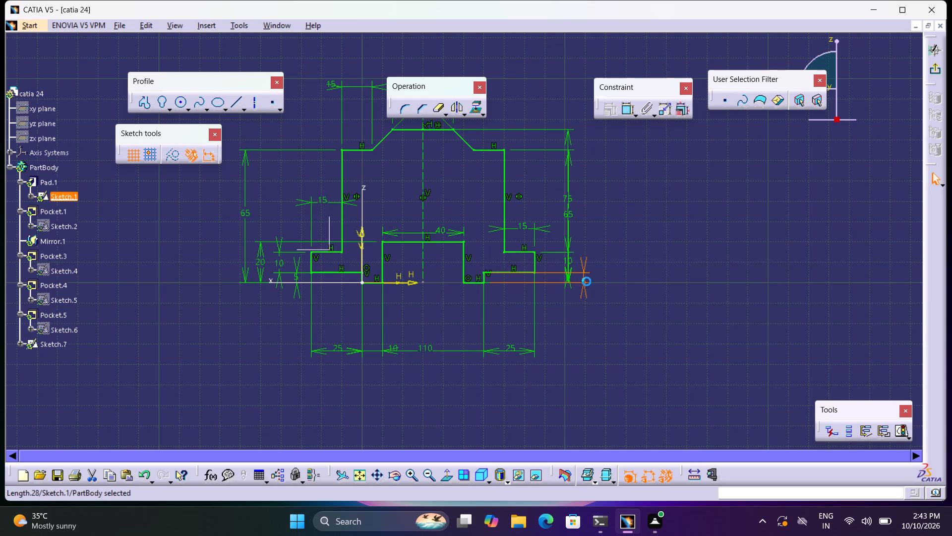
left_click_drag(587, 281, 589, 275)
left_click_drag(591, 269, 595, 275)
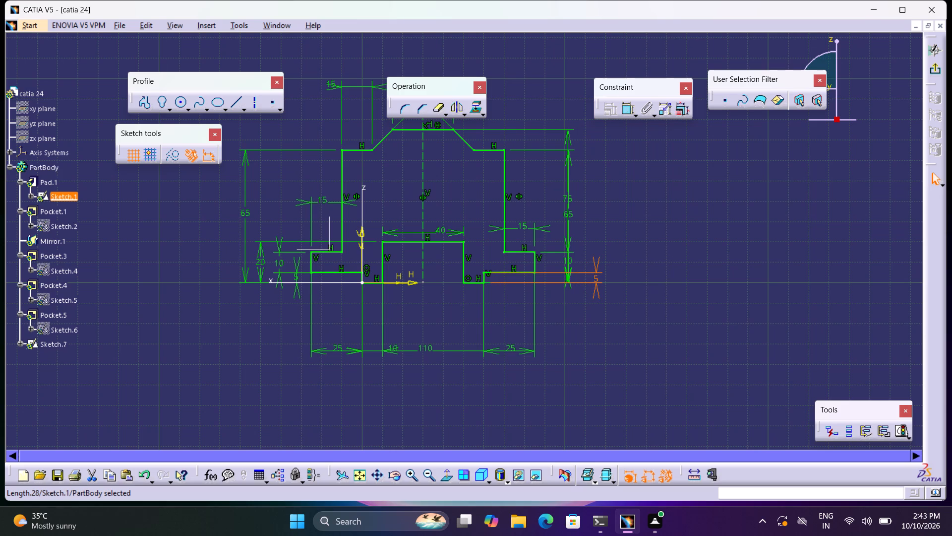
left_click_drag(595, 275, 595, 276)
left_click(595, 276)
left_click_drag(583, 281, 546, 281)
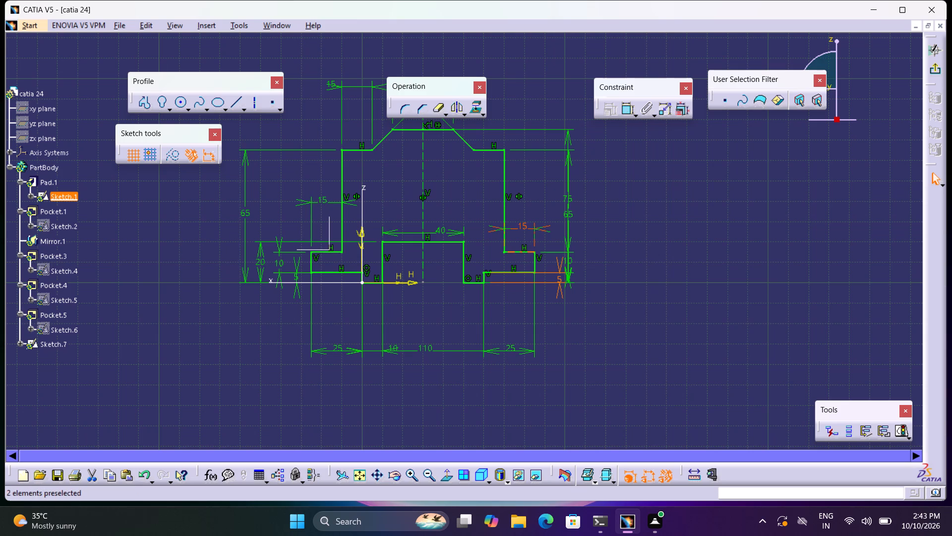
Raise the right foot's 15 width dimension level with the matching 15 dimension on the left.
left_click_drag(533, 234, 538, 205)
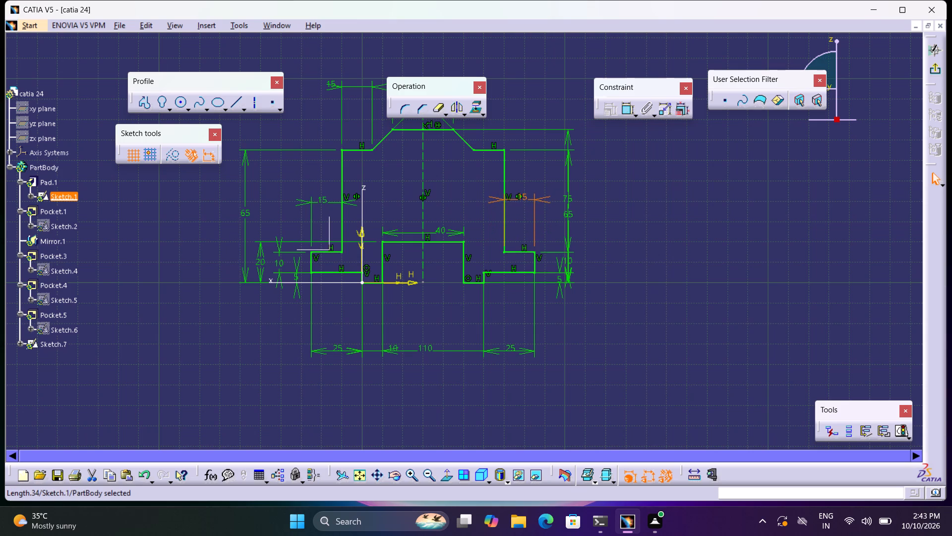
left_click_drag(538, 205, 540, 207)
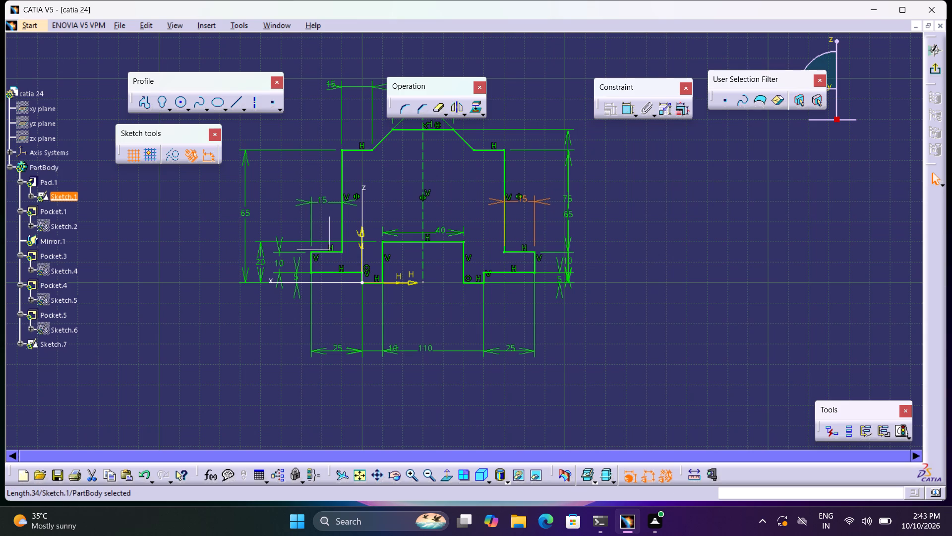
Exit Sketch.1 back to the solid and frame the whole part in an isometric view.
middle_click_drag(697, 250, 703, 298)
right_click(700, 254)
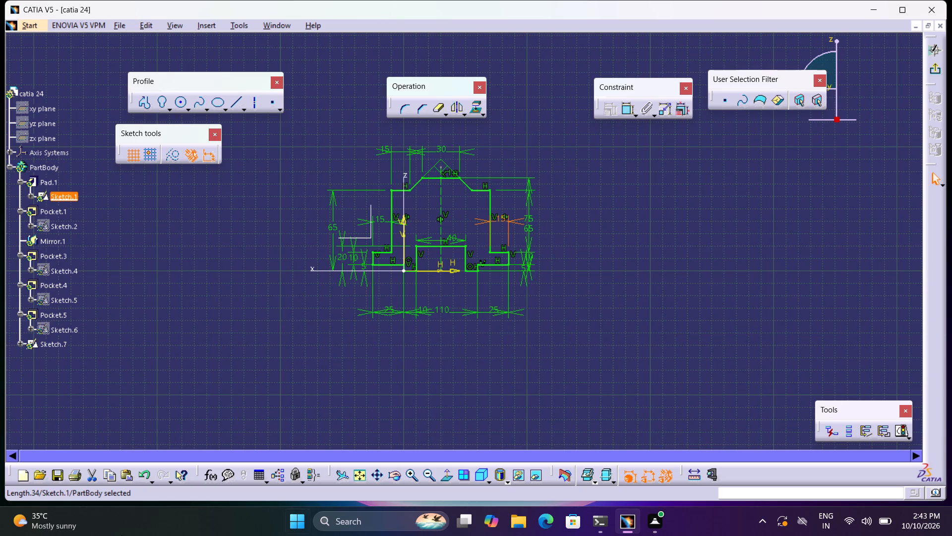
left_click(941, 68)
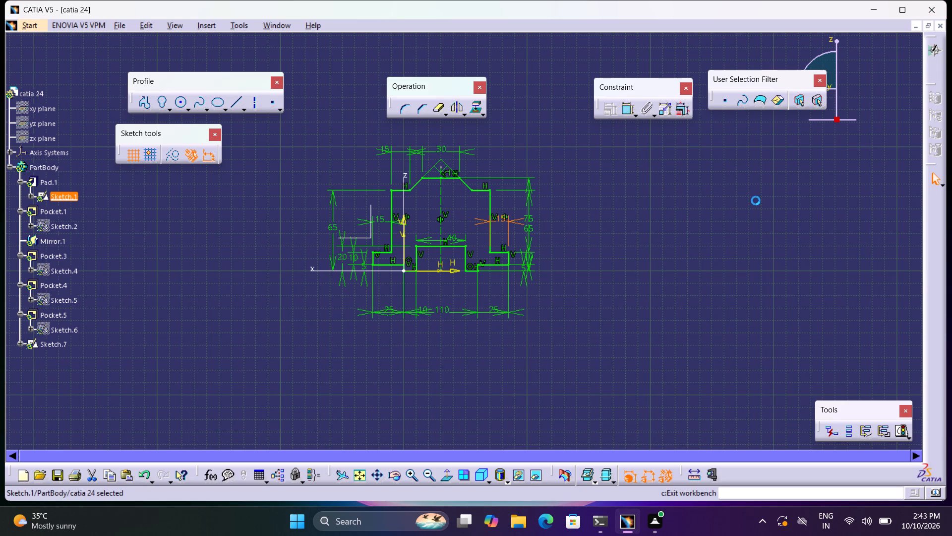
middle_click_drag(670, 231, 635, 241)
right_click(635, 241)
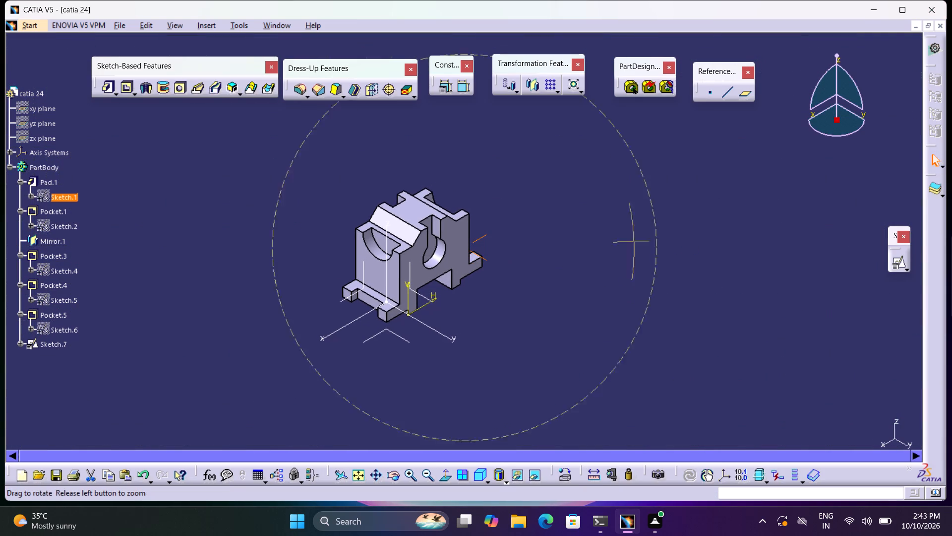
middle_click_drag(635, 241, 631, 217)
middle_click(631, 217)
middle_click_drag(467, 282, 641, 254)
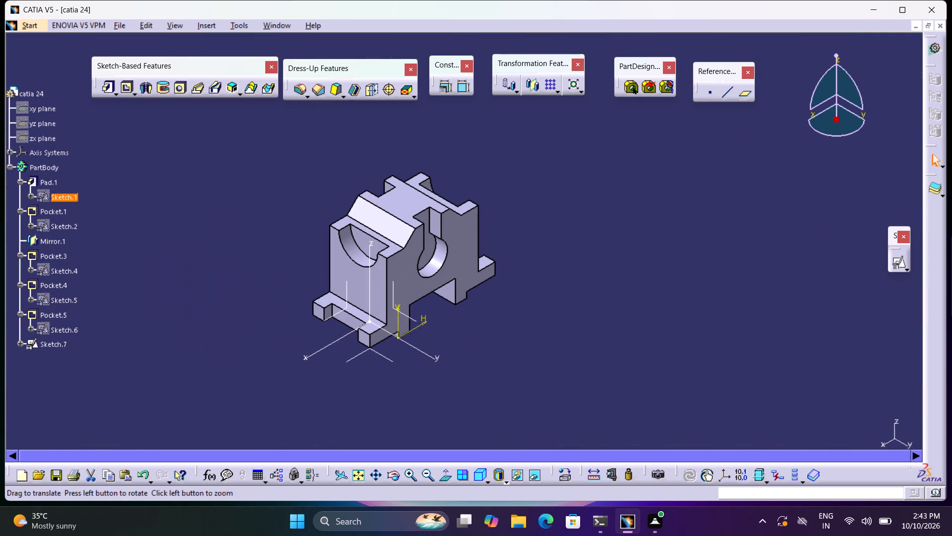
Save the part on the Desktop as catia 24 in CATPart format, copying the file name for reuse.
left_click(59, 477)
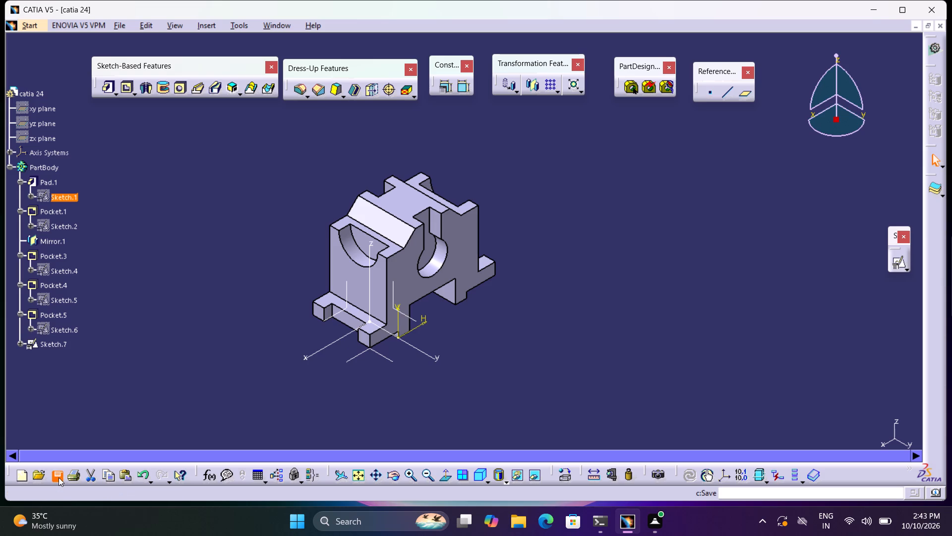
left_click(342, 212)
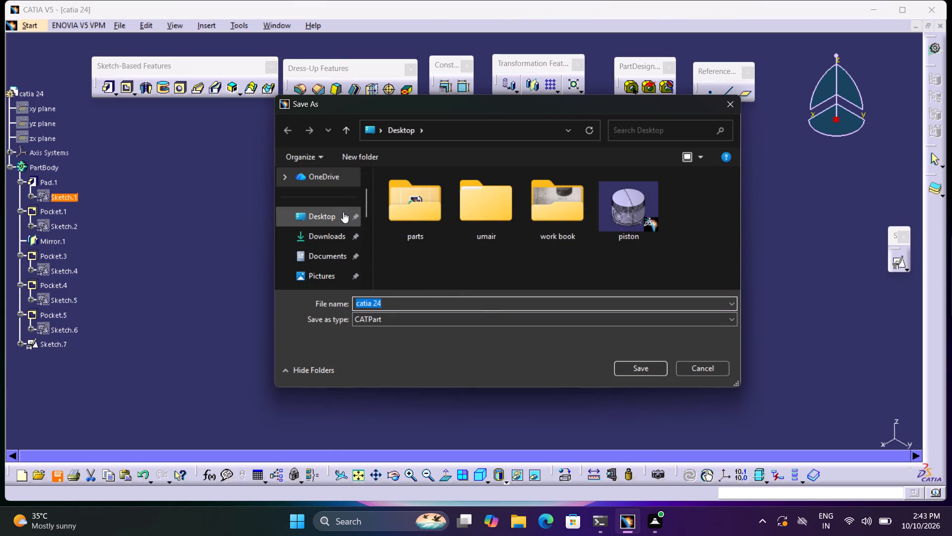
left_click(407, 304)
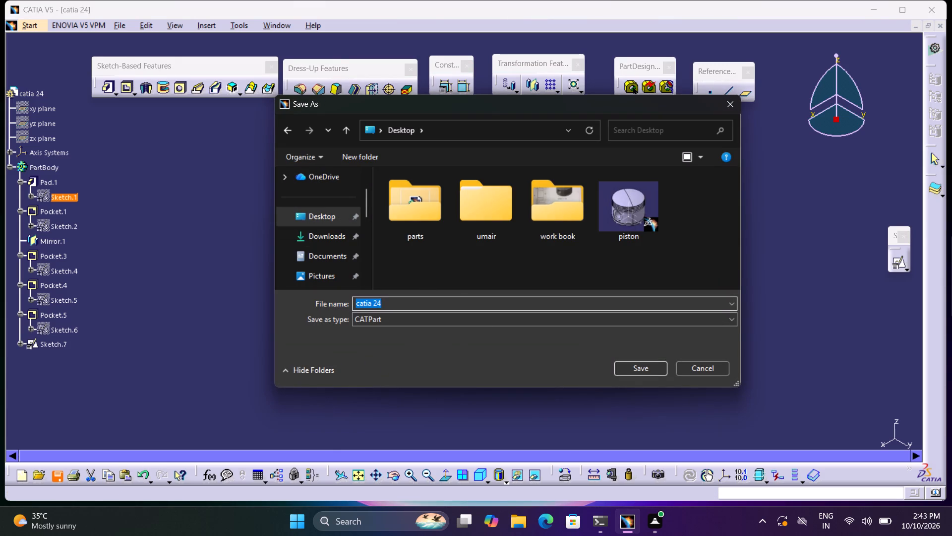
key("ctrl+c")
left_click(652, 371)
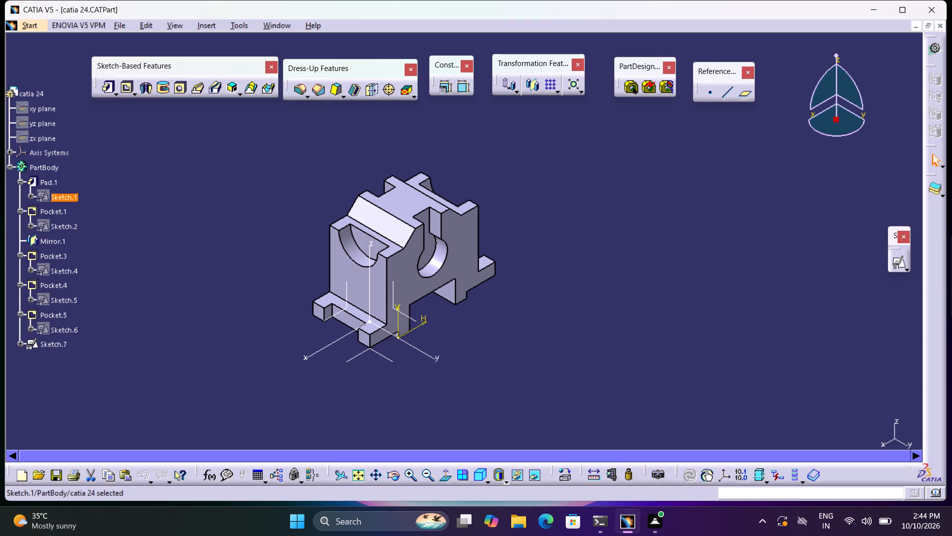
Print the whole document on A4 ISO with Microsoft Print to PDF, saving the output on the Desktop as catia 24.
key("ctrl+p")
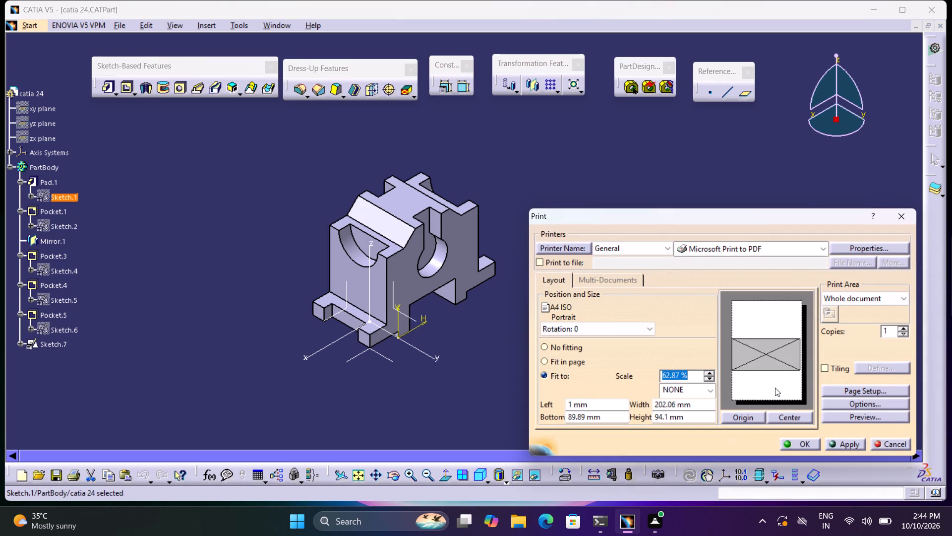
left_click(842, 392)
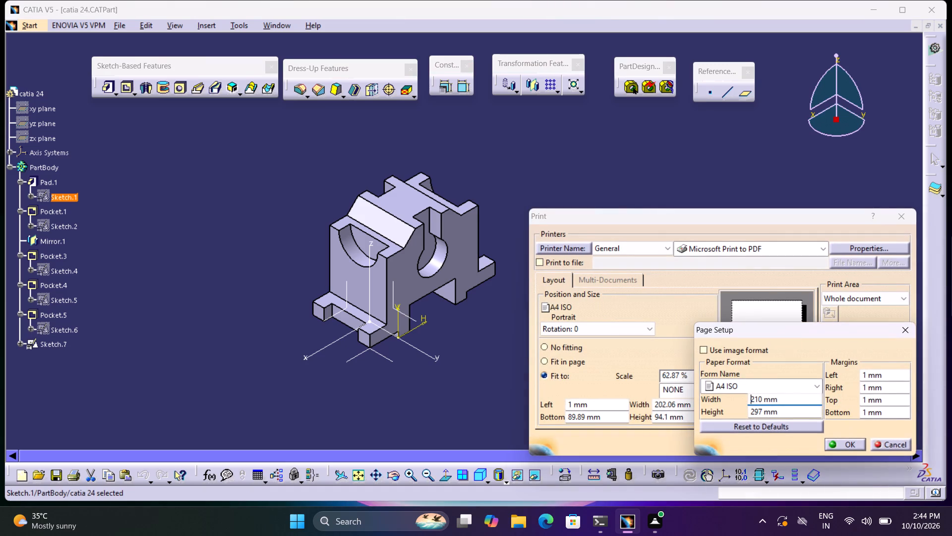
left_click(851, 451)
left_click(850, 448)
left_click(852, 449)
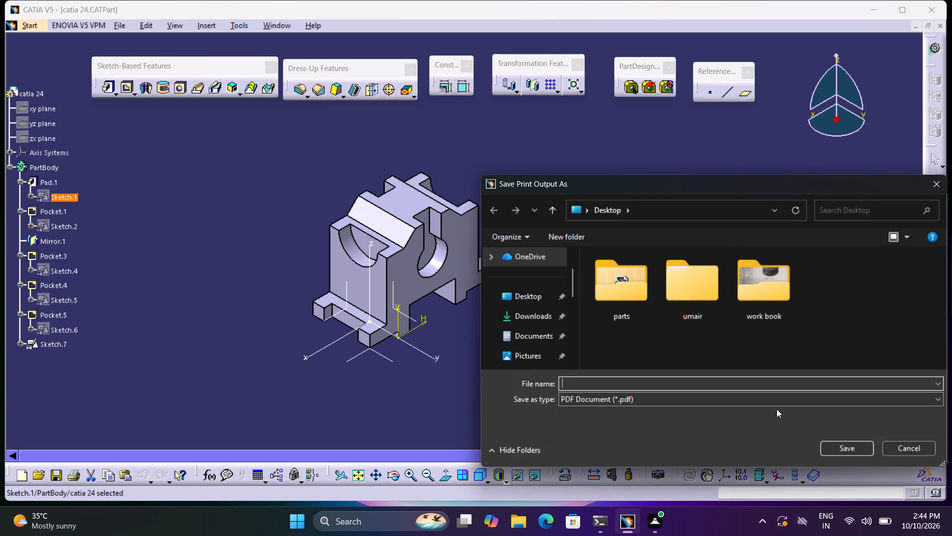
left_click(525, 286)
left_click(526, 291)
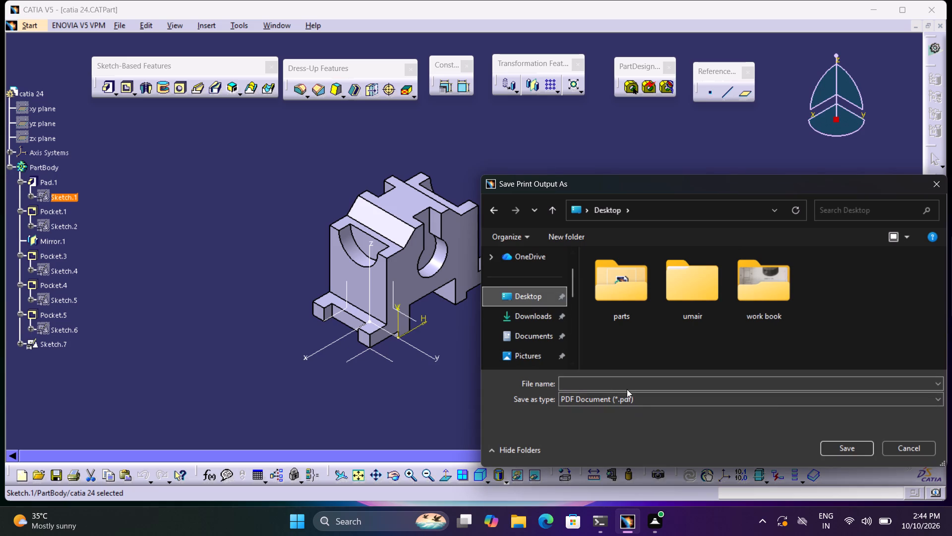
left_click(625, 385)
key("ctrl+v")
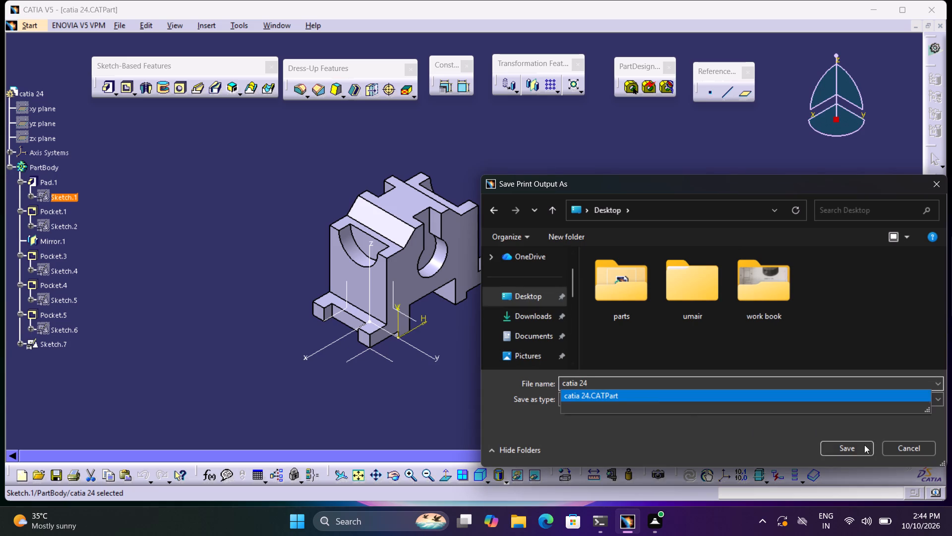
left_click(861, 446)
left_click(814, 444)
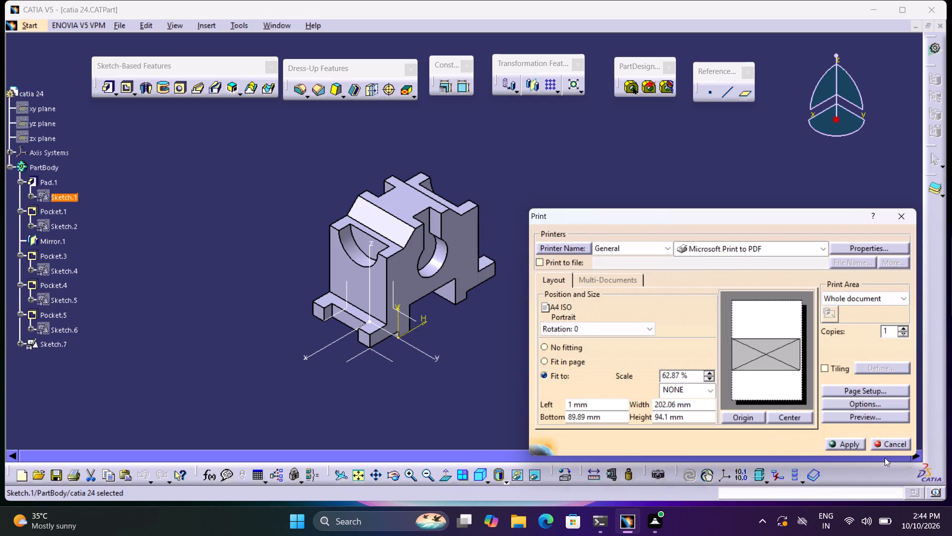
left_click(887, 450)
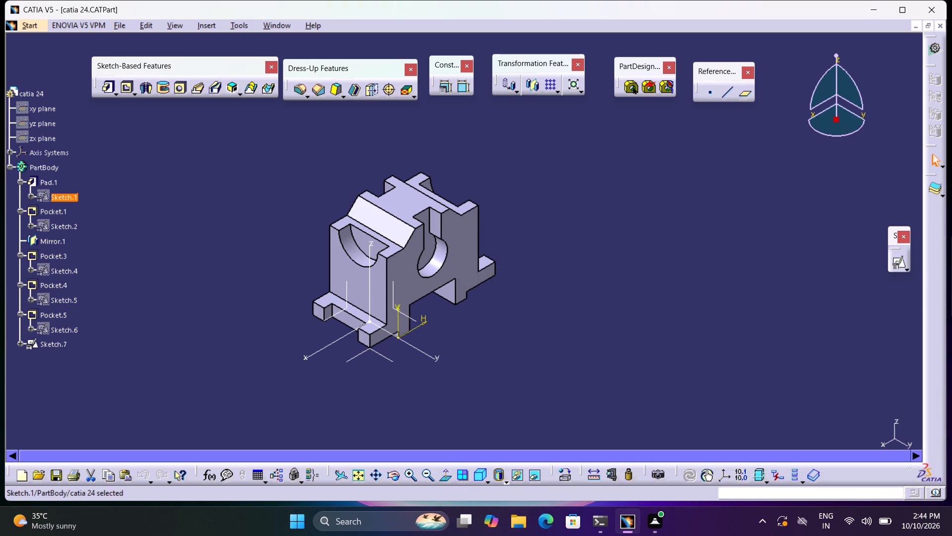